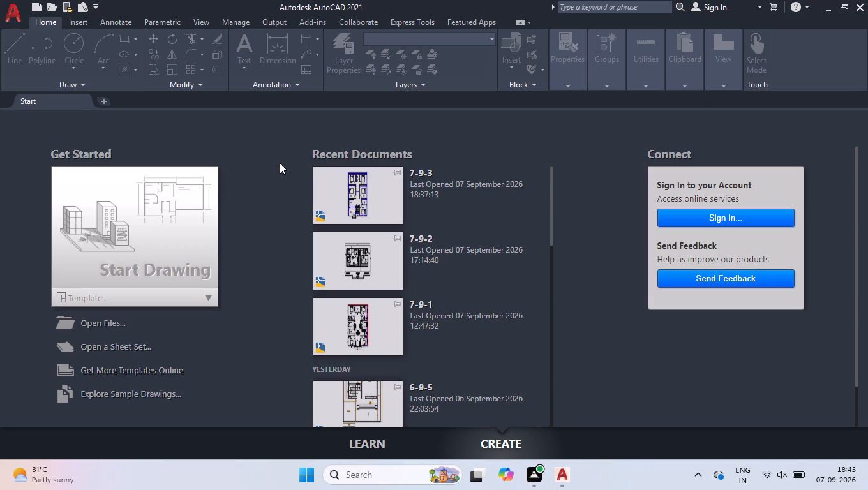
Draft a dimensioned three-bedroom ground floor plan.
Start a new blank drawing, hide the background grid and turn on Ortho mode.
{"action": "left_click", "coordinate": [98, 244]}
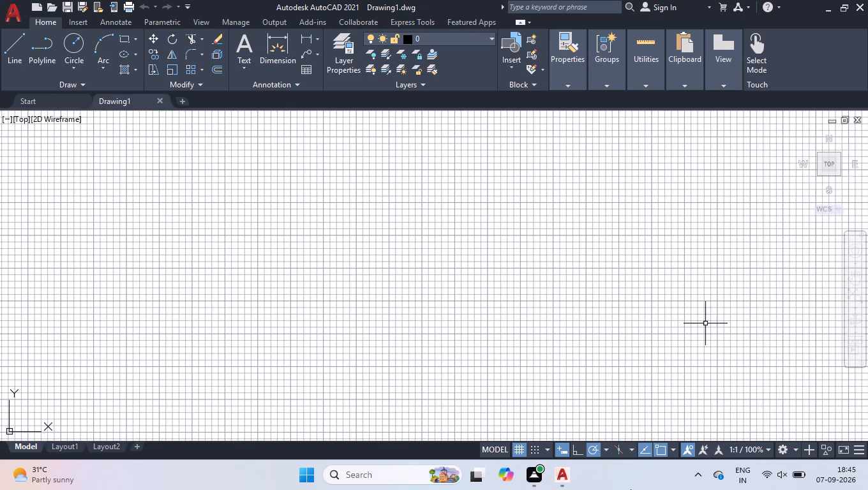
{"action": "left_click", "coordinate": [520, 455]}
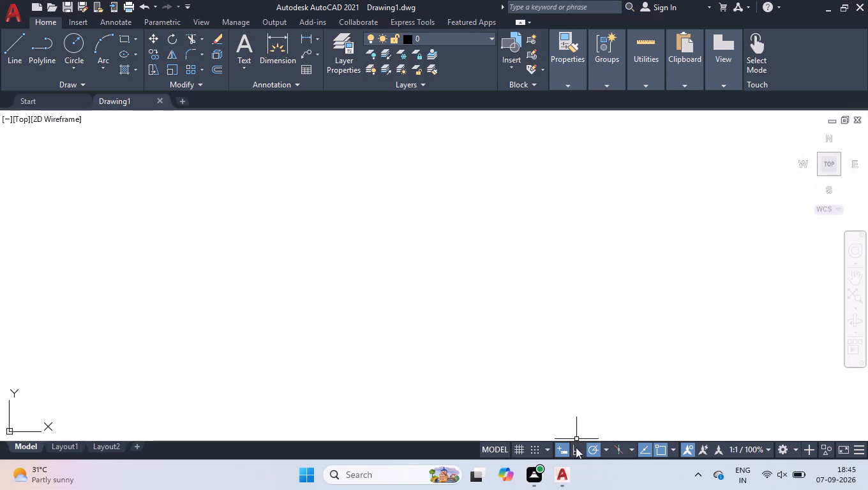
{"action": "left_click", "coordinate": [576, 454]}
Configure the drawing units to Engineering length with 0'-0.0" precision and inches as the insertion scale.
{"action": "type", "text": "un"}
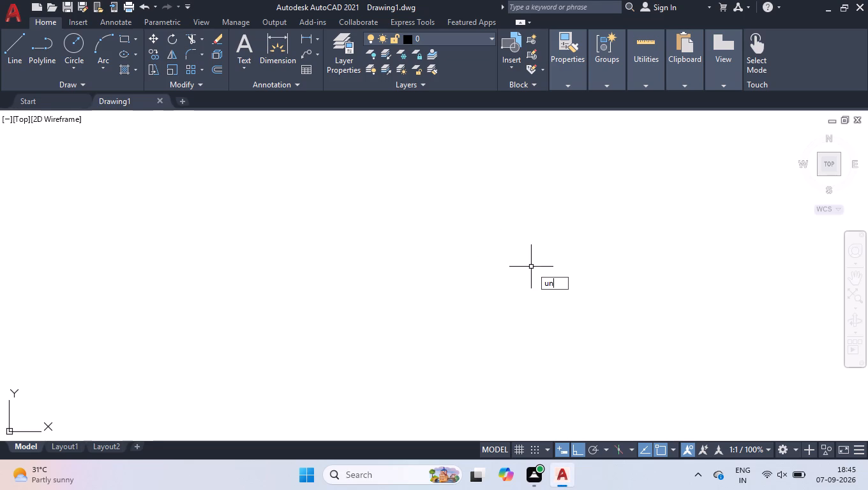
{"action": "key", "text": "Return"}
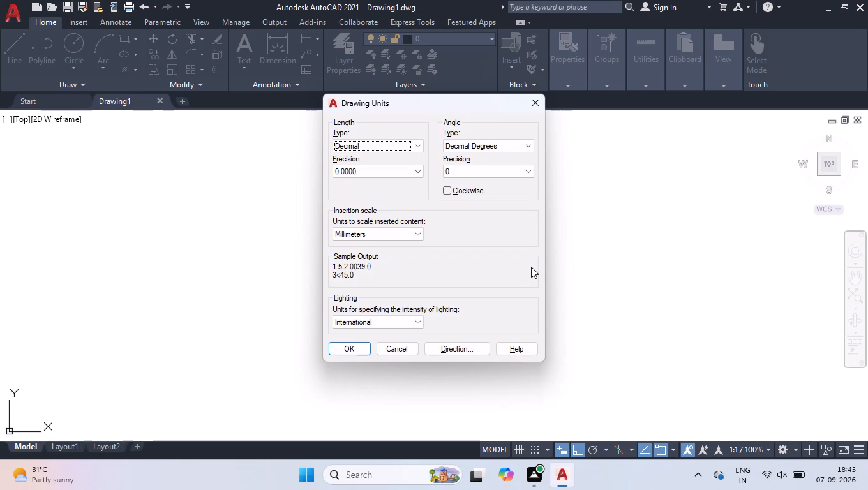
{"action": "left_click", "coordinate": [368, 149]}
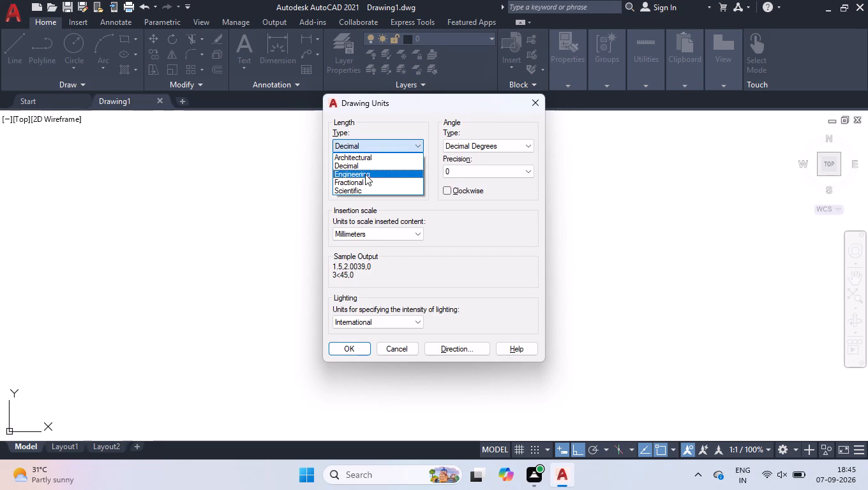
{"action": "left_click", "coordinate": [365, 174]}
{"action": "left_click", "coordinate": [366, 170]}
{"action": "left_click", "coordinate": [363, 191]}
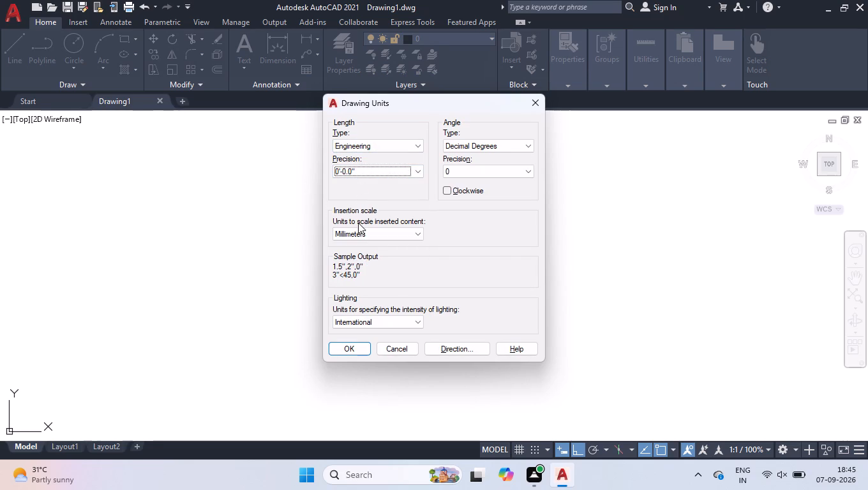
{"action": "left_click", "coordinate": [354, 235]}
{"action": "left_click", "coordinate": [360, 255]}
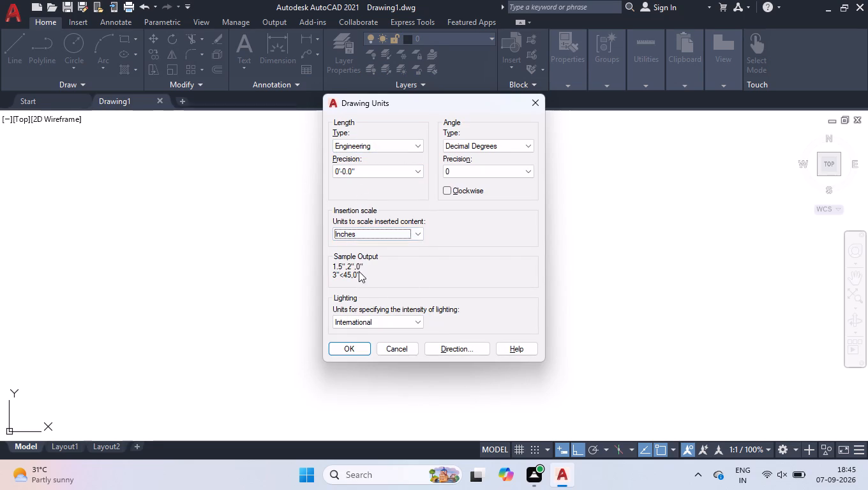
{"action": "left_click", "coordinate": [361, 346]}
In the ISO-25 dimension style, set extension lines to extend 1" beyond dimension lines, offset 1" from origin, with fixed length enabled.
{"action": "key", "text": "d"}
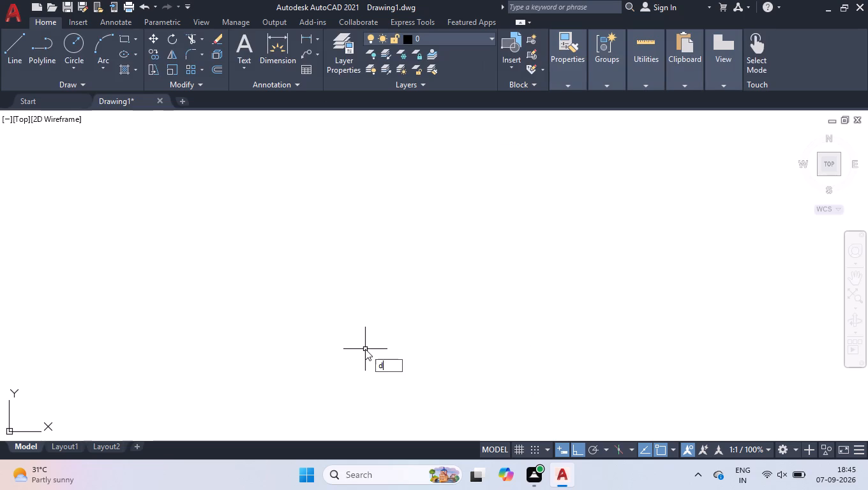
{"action": "key", "text": "Return"}
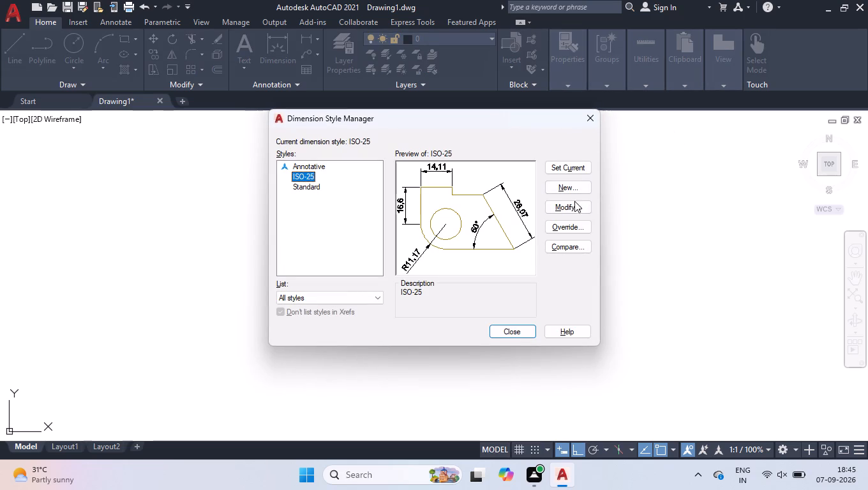
{"action": "left_click", "coordinate": [566, 209]}
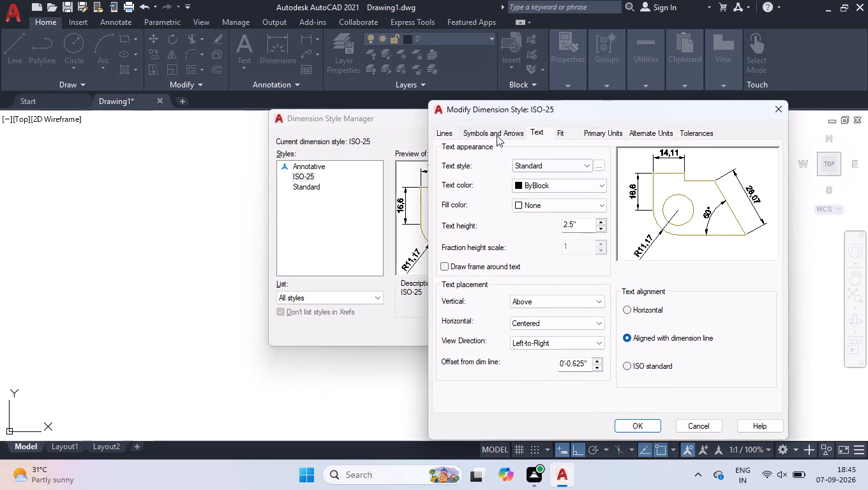
{"action": "left_click", "coordinate": [454, 127]}
{"action": "left_click", "coordinate": [452, 134]}
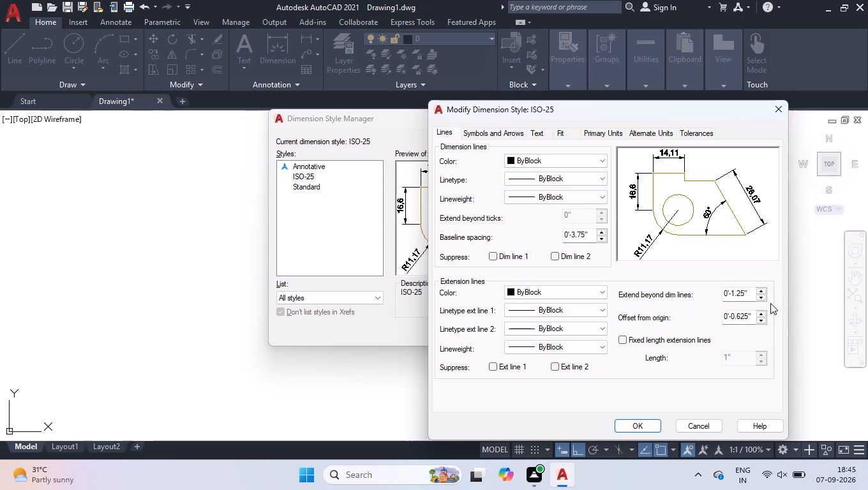
{"action": "left_click_drag", "start_coordinate": [752, 292], "coordinate": [652, 306]}
{"action": "key", "text": "1"}
{"action": "key", "text": "Return"}
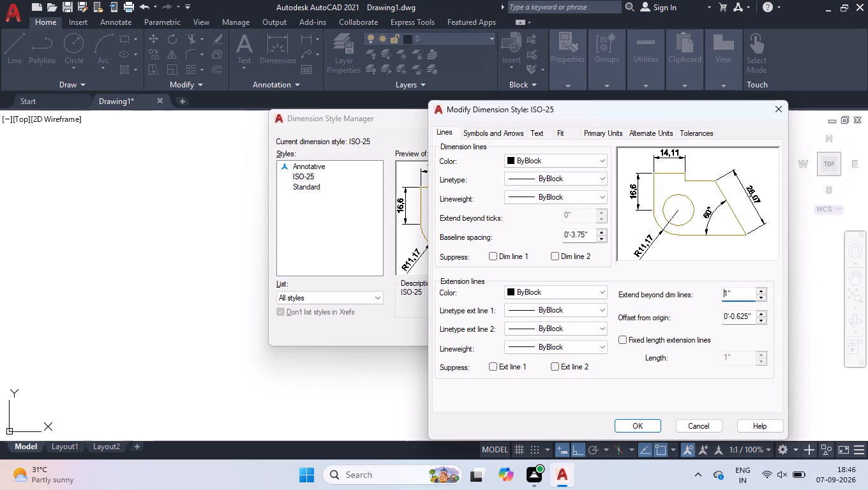
{"action": "left_click_drag", "start_coordinate": [751, 316], "coordinate": [655, 332]}
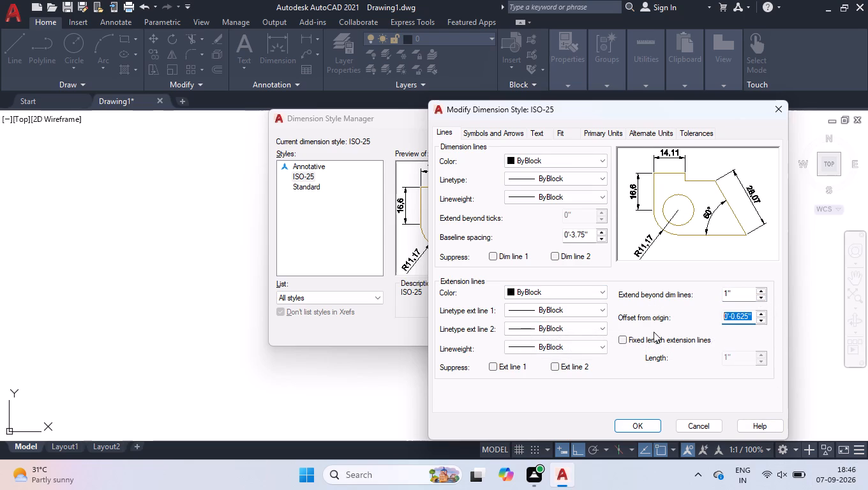
{"action": "key", "text": "1"}
{"action": "key", "text": "Return"}
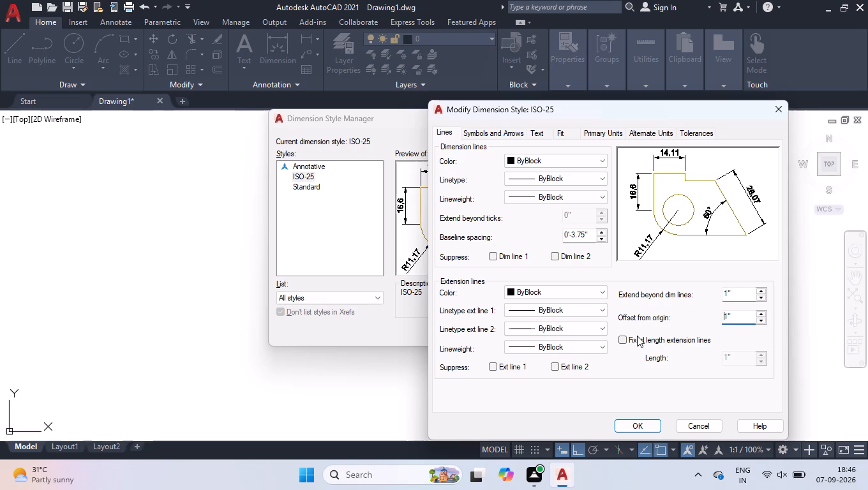
{"action": "left_click", "coordinate": [636, 338]}
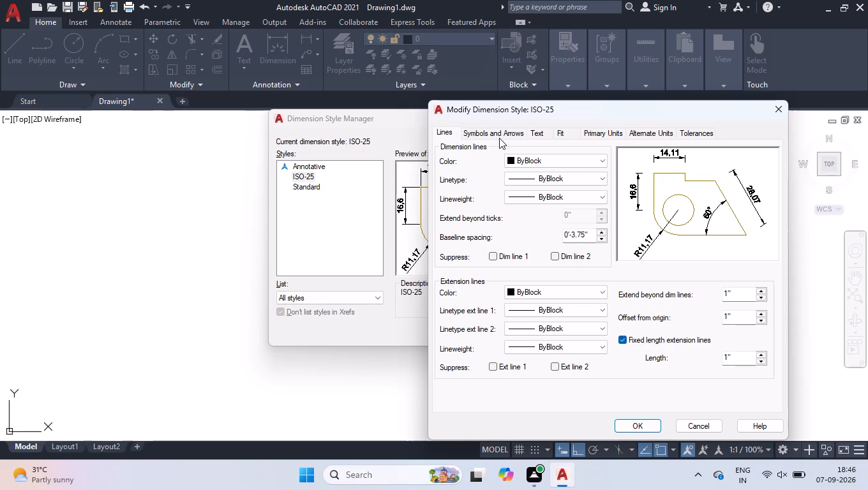
Set the arrow size of the ISO-25 dimension style to 4".
{"action": "left_click", "coordinate": [499, 137]}
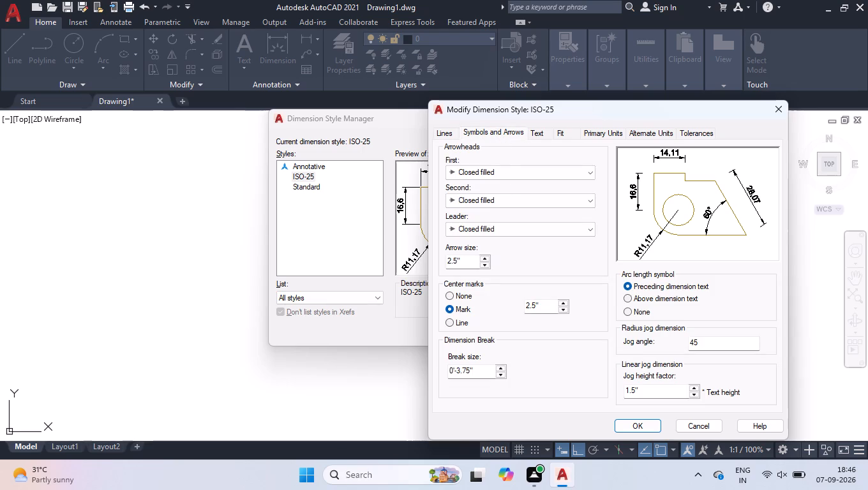
{"action": "left_click_drag", "start_coordinate": [470, 263], "coordinate": [335, 239]}
{"action": "key", "text": "6"}
{"action": "key", "text": "BackSpace"}
{"action": "key", "text": "4"}
{"action": "key", "text": "Return"}
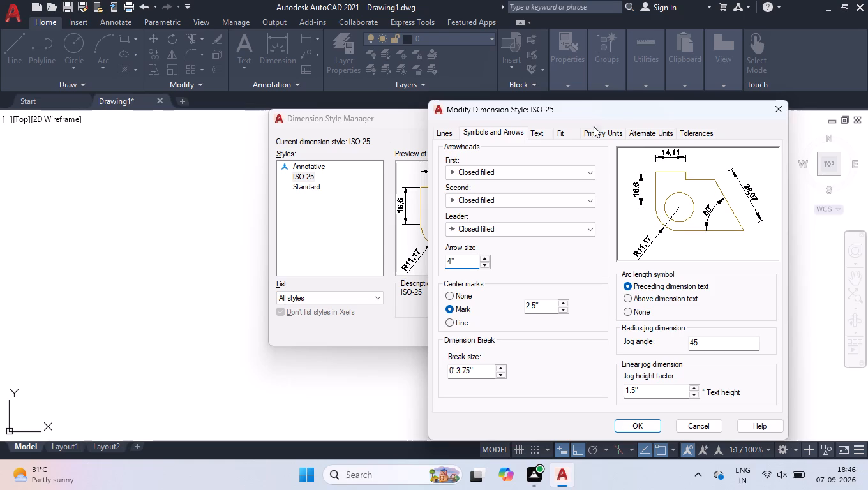
Set the text height of the ISO-25 dimension style to 5".
{"action": "left_click", "coordinate": [548, 130]}
{"action": "left_click_drag", "start_coordinate": [580, 228], "coordinate": [507, 219]}
{"action": "key", "text": "5"}
{"action": "key", "text": "Return"}
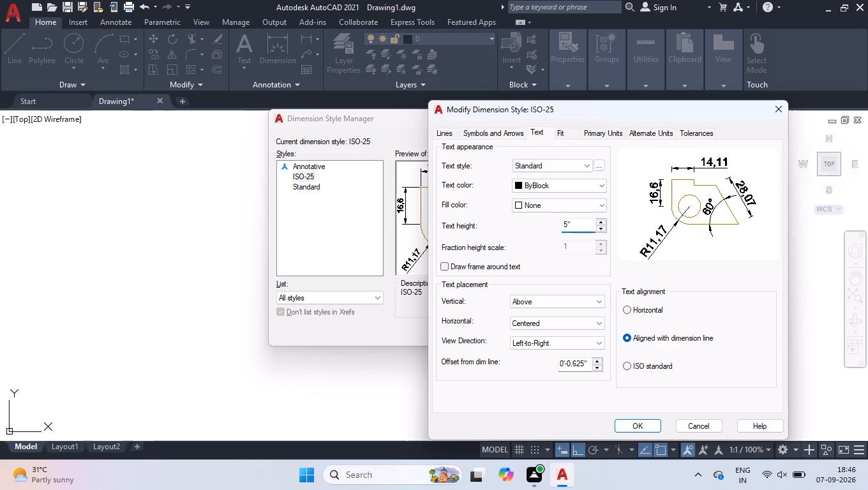
Set the dimension style's primary units to Engineering with 0'-0.0" precision, then save the style and close the Dimension Style Manager.
{"action": "left_click", "coordinate": [605, 135]}
{"action": "left_click", "coordinate": [561, 154]}
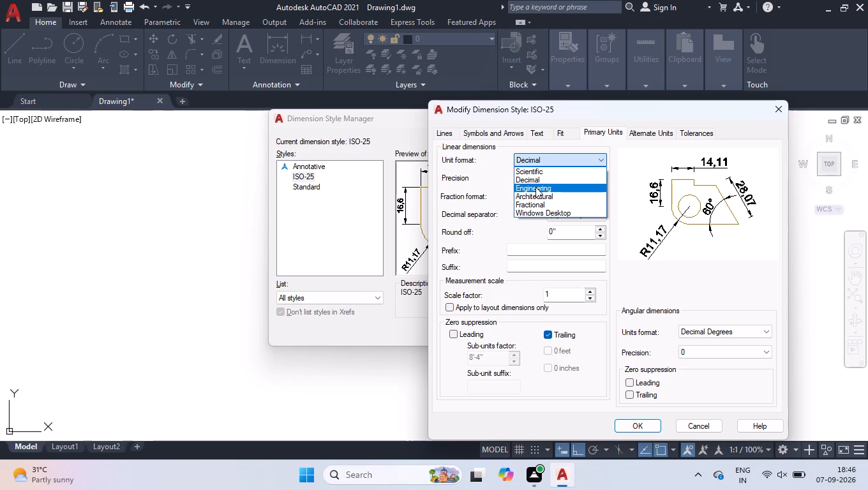
{"action": "left_click", "coordinate": [535, 187]}
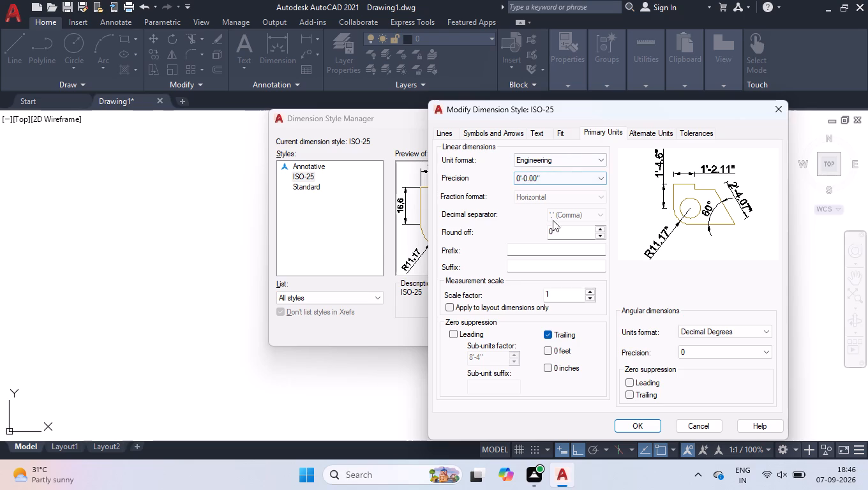
{"action": "left_click", "coordinate": [547, 175]}
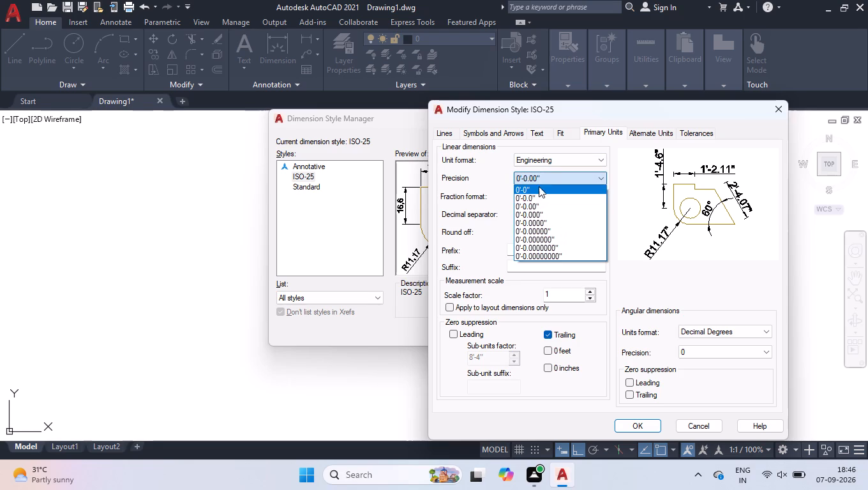
{"action": "left_click", "coordinate": [532, 197]}
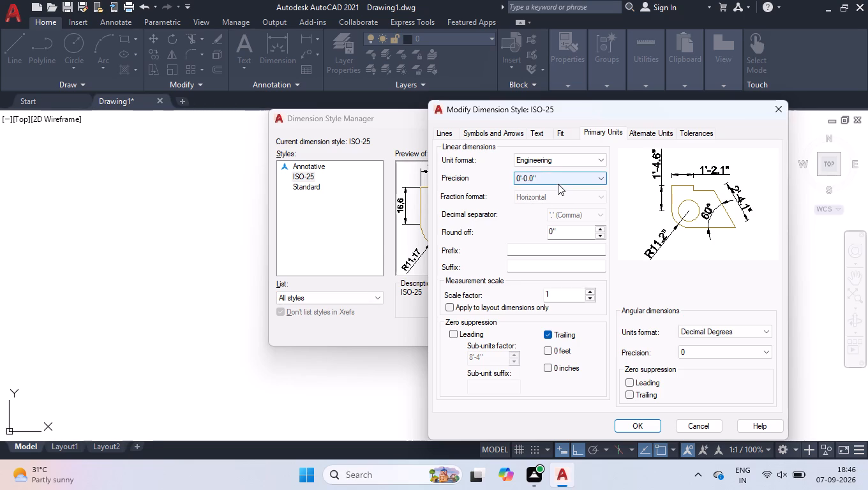
{"action": "left_click", "coordinate": [631, 425]}
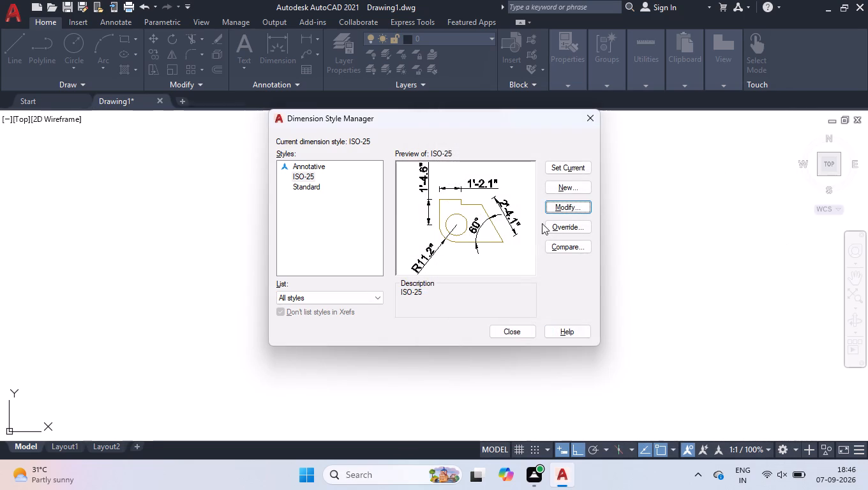
{"action": "left_click", "coordinate": [511, 332]}
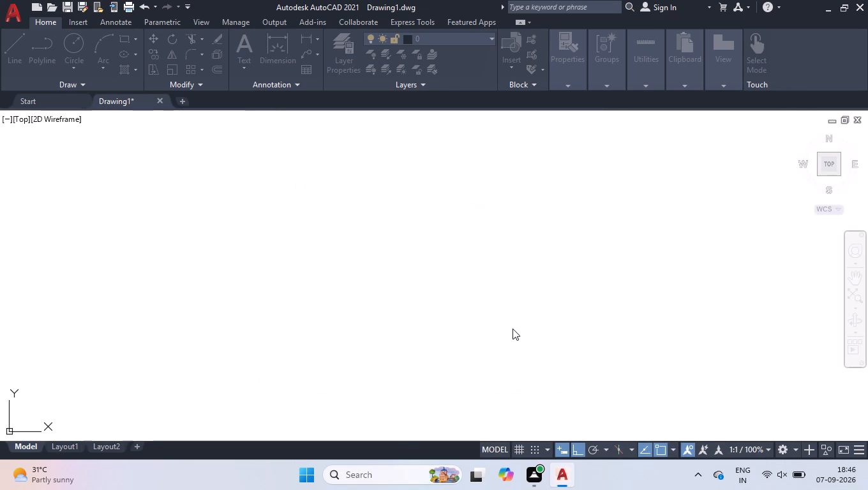
Draw a closed rectangular outline with the Line command, 30' wide and 50' high.
{"action": "key", "text": "l"}
{"action": "key", "text": "Return"}
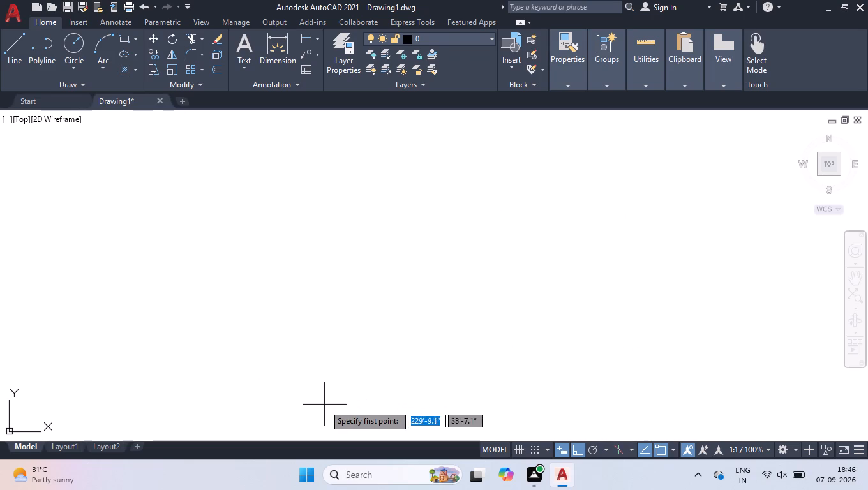
{"action": "left_click", "coordinate": [272, 399]}
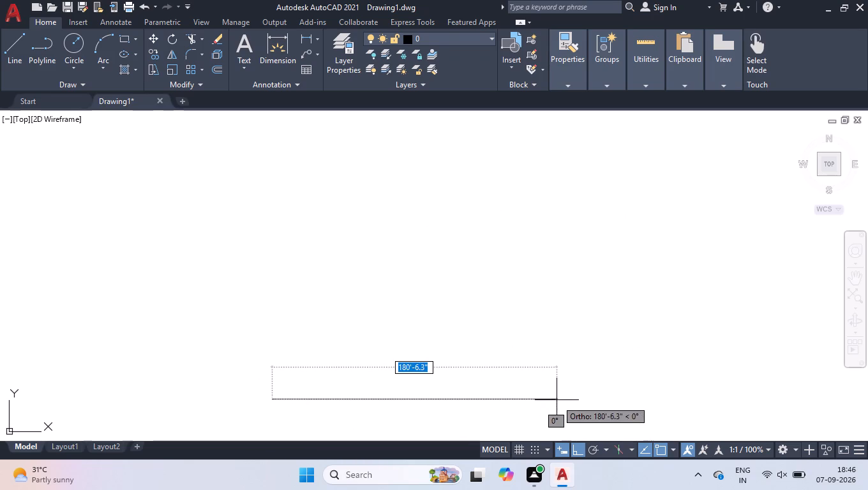
{"action": "type", "text": "30'"}
{"action": "key", "text": "Return"}
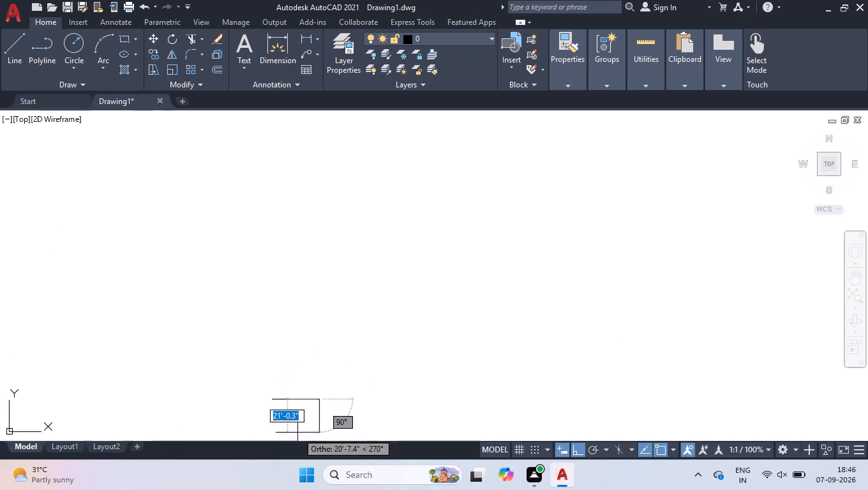
{"action": "scroll", "coordinate": [282, 409], "scroll_direction": "up", "scroll_amount": 2}
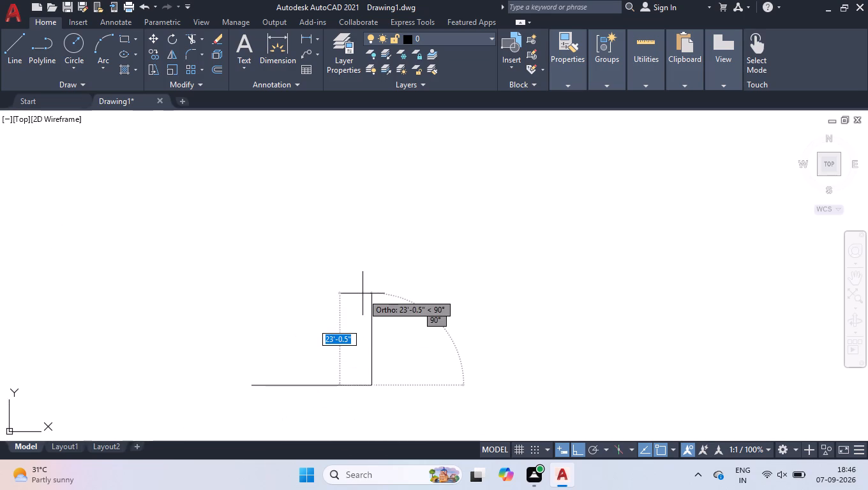
{"action": "type", "text": "50'"}
{"action": "key", "text": "Return"}
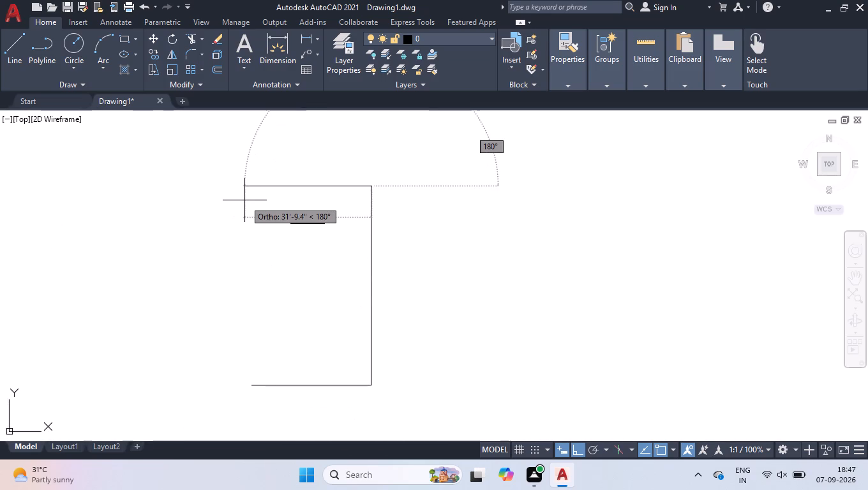
{"action": "key", "text": "0"}
{"action": "key", "text": "BackSpace"}
{"action": "type", "text": "30'"}
{"action": "key", "text": "Return"}
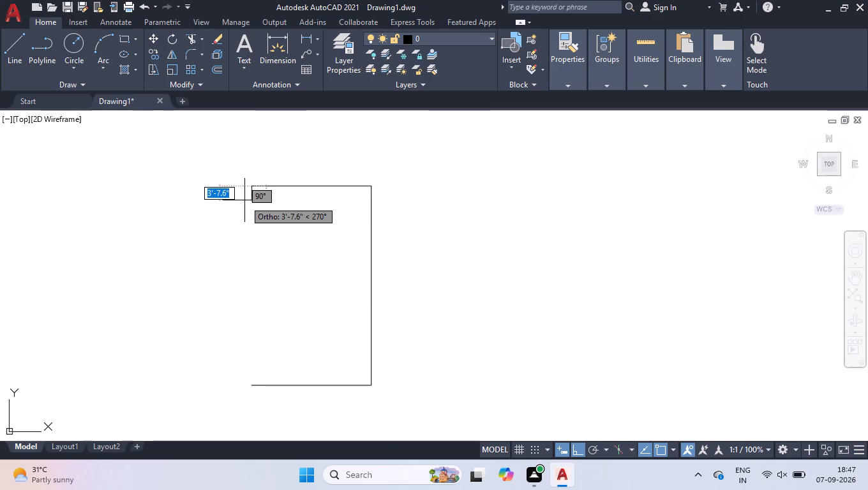
{"action": "key", "text": "c"}
{"action": "key", "text": "Return"}
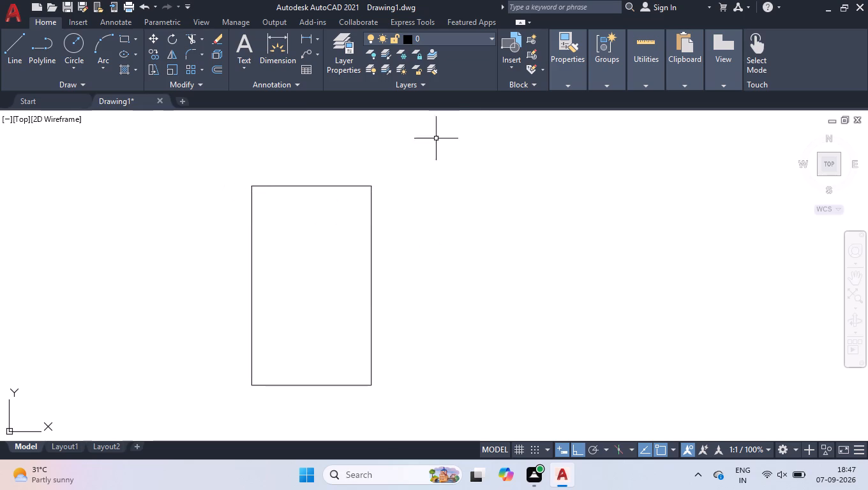
{"action": "left_click", "coordinate": [830, 160]}
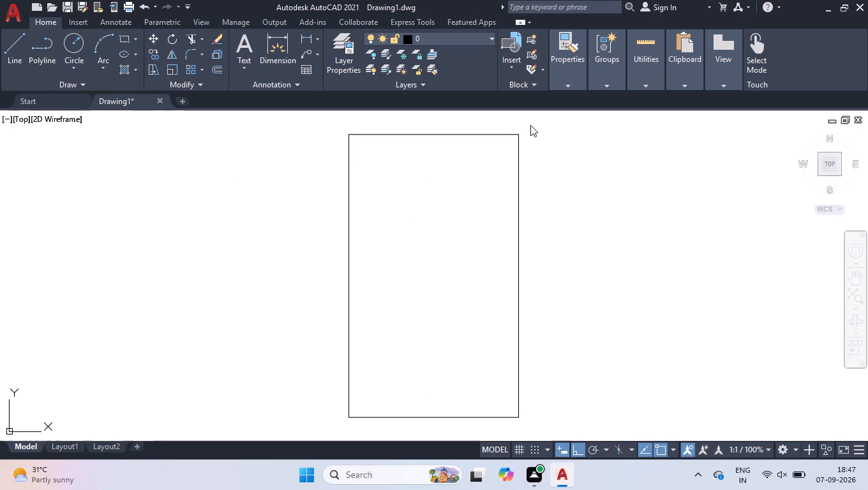
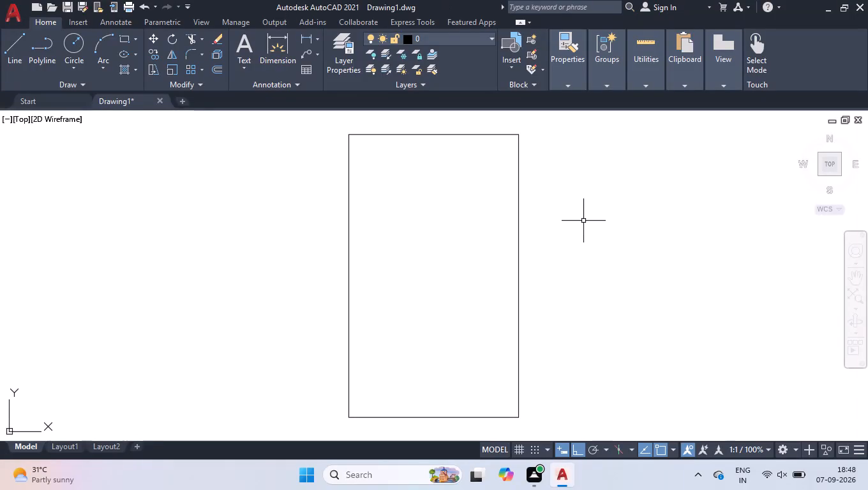
Delete the existing 30' by 50' rectangular outline.
{"action": "left_click", "coordinate": [544, 118]}
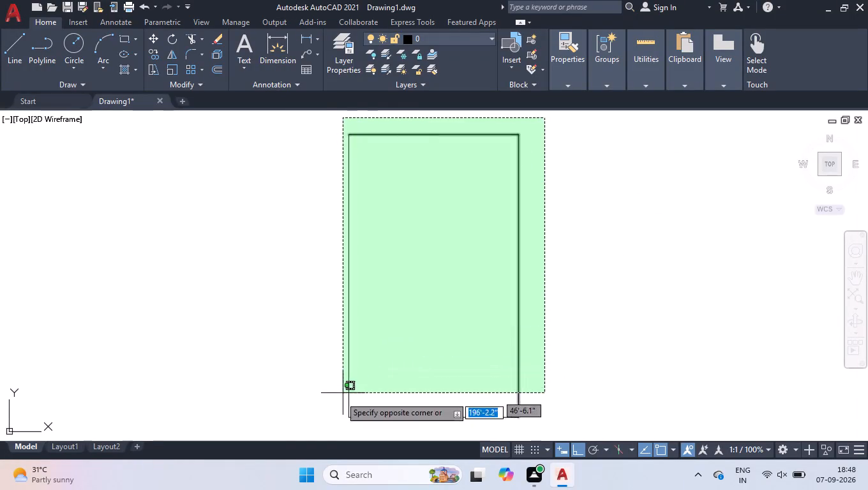
{"action": "left_click", "coordinate": [322, 433]}
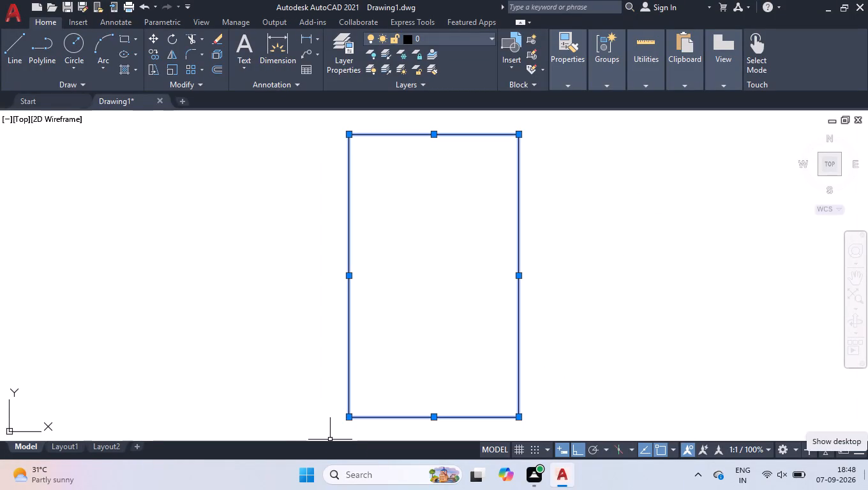
{"action": "key", "text": "Delete"}
Draw a closed rectangular outline with the Line command, 31'6" wide and 56'10.5" high.
{"action": "key", "text": "l"}
{"action": "key", "text": "Return"}
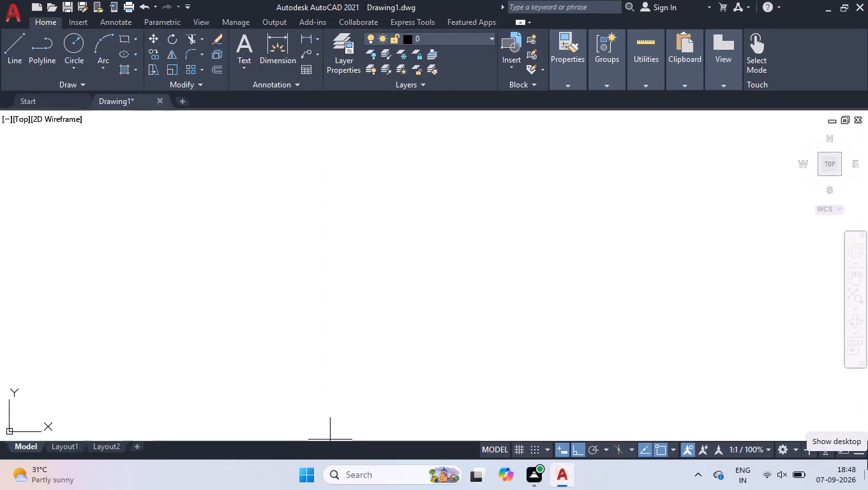
{"action": "left_click", "coordinate": [317, 401]}
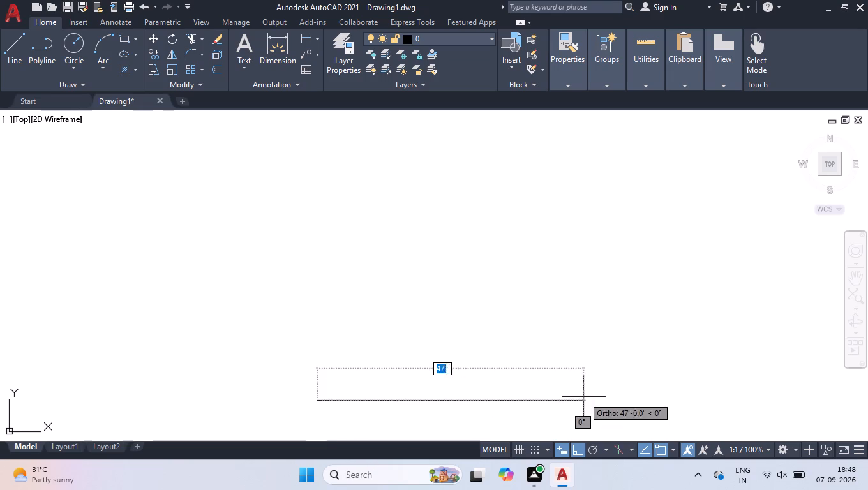
{"action": "type", "text": "31'"}
{"action": "key", "text": "6"}
{"action": "key", "text": "Return"}
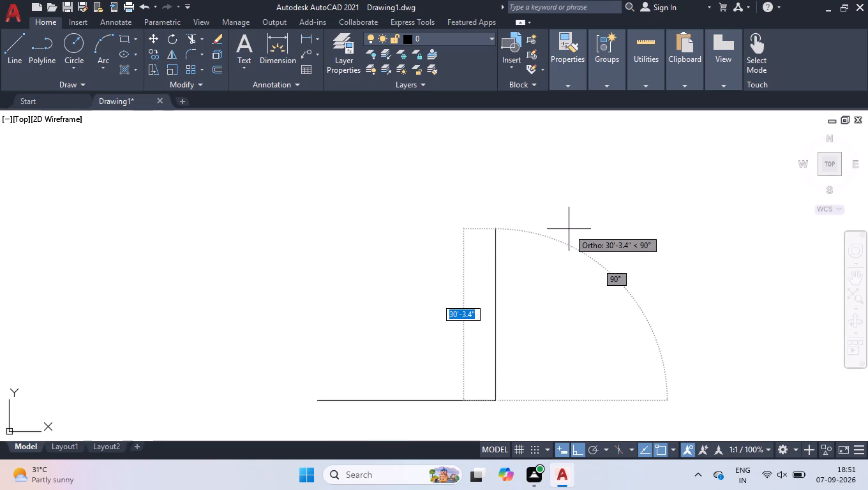
{"action": "type", "text": "56"}
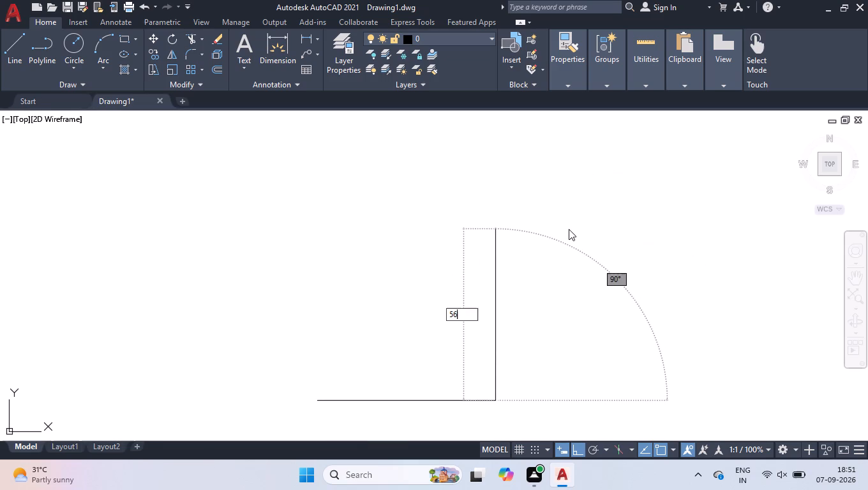
{"action": "type", "text": "'10.5"}
{"action": "key", "text": "Return"}
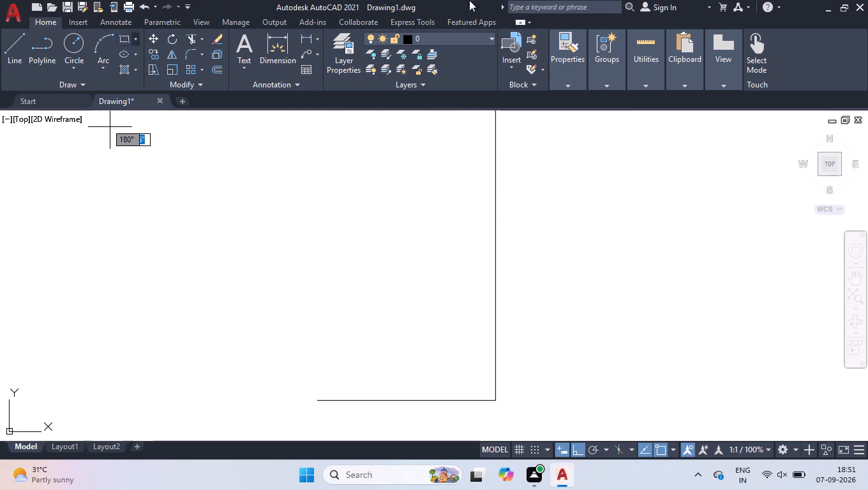
{"action": "scroll", "coordinate": [502, 356], "scroll_direction": "down", "scroll_amount": 3}
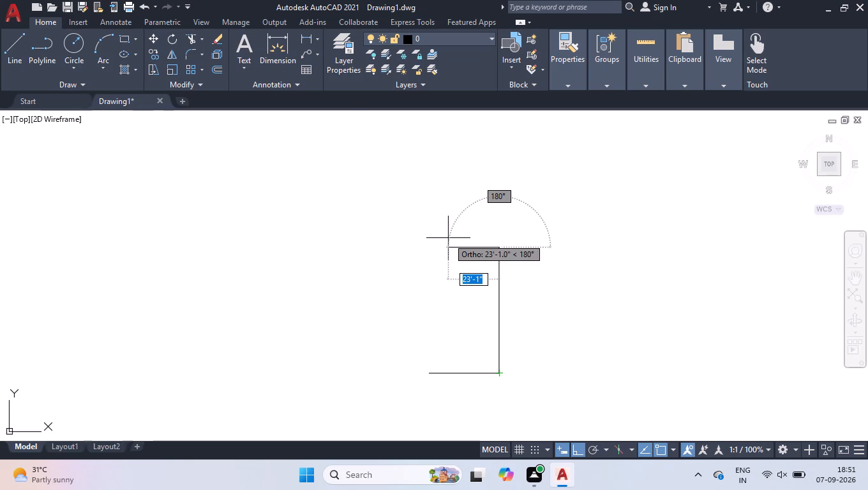
{"action": "left_click", "coordinate": [433, 281]}
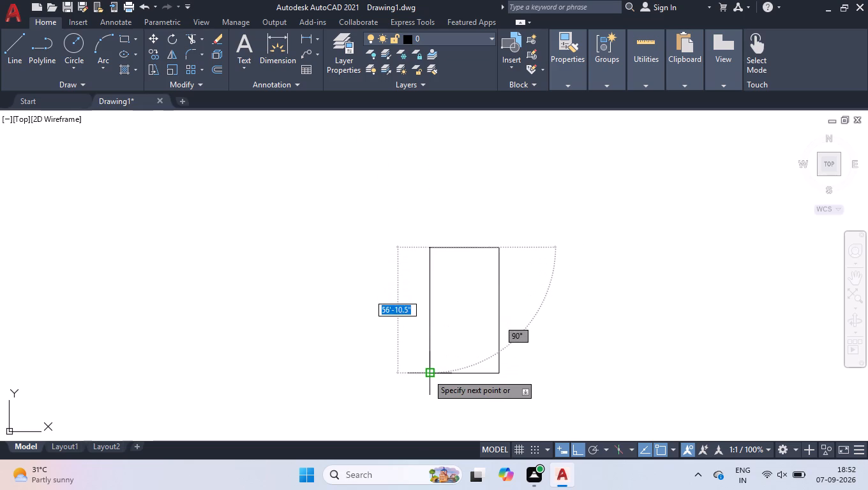
{"action": "left_click", "coordinate": [428, 374]}
{"action": "key", "text": "space"}
Join the four lines of the rectangle into a single polyline.
{"action": "left_click", "coordinate": [552, 227]}
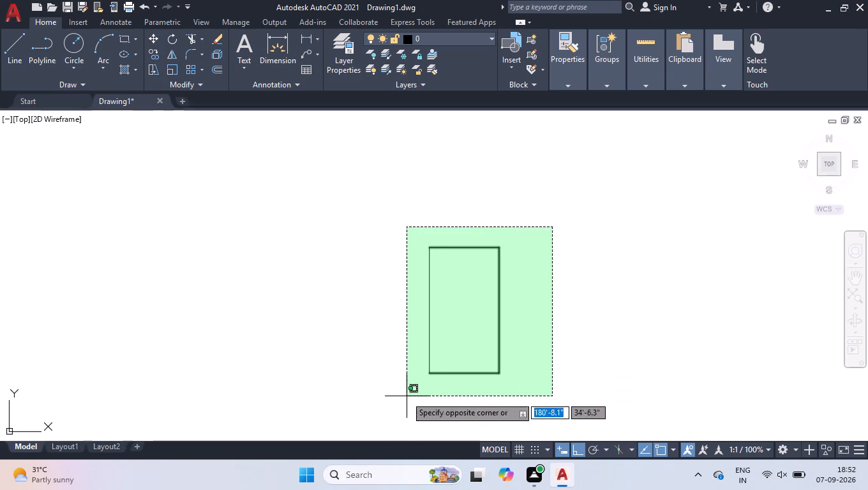
{"action": "left_click", "coordinate": [398, 397]}
{"action": "key", "text": "j"}
{"action": "key", "text": "Return"}
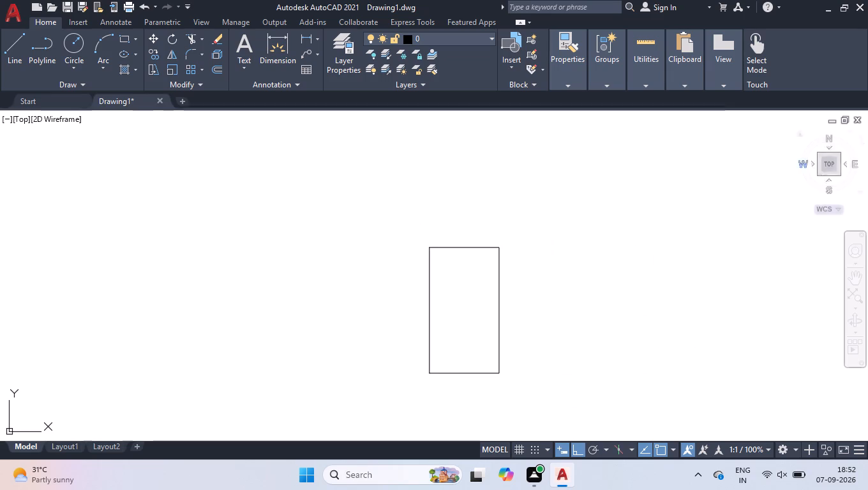
Offset the rectangular outline 4.5" inward to form the outer wall thickness.
{"action": "left_click", "coordinate": [547, 214]}
{"action": "left_click", "coordinate": [361, 389]}
{"action": "key", "text": "o"}
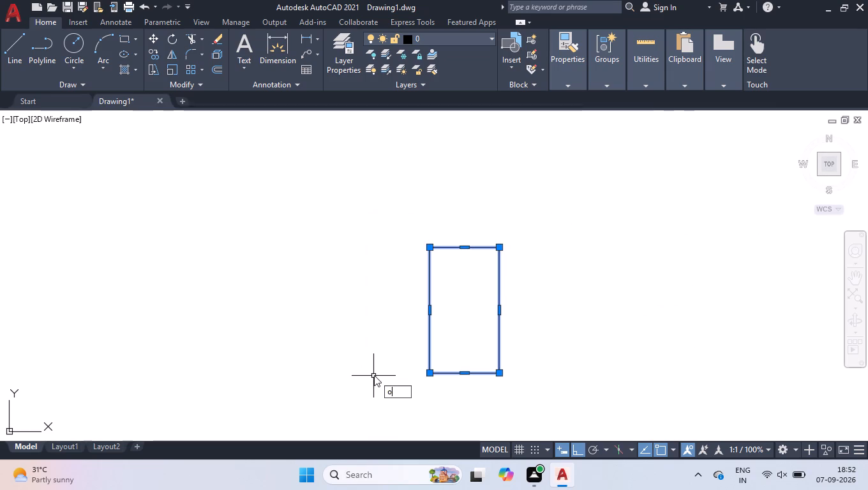
{"action": "type", "text": "ff"}
{"action": "key", "text": "Return"}
{"action": "type", "text": "4.5"}
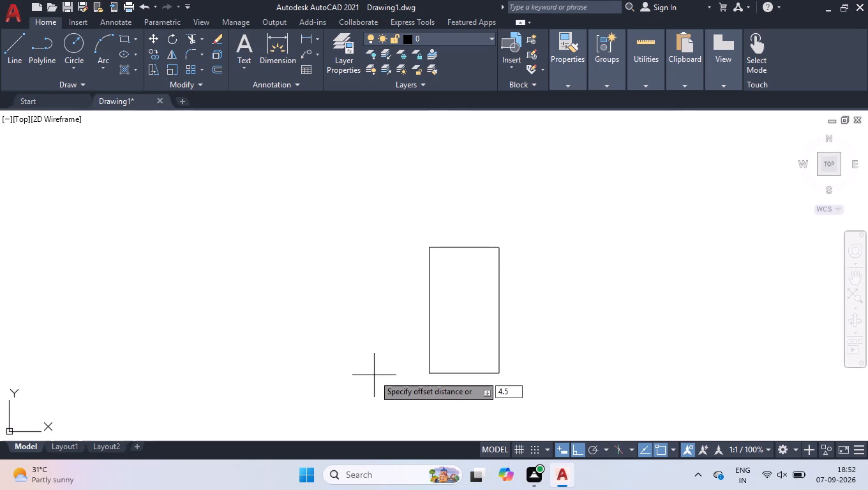
{"action": "key", "text": "Return"}
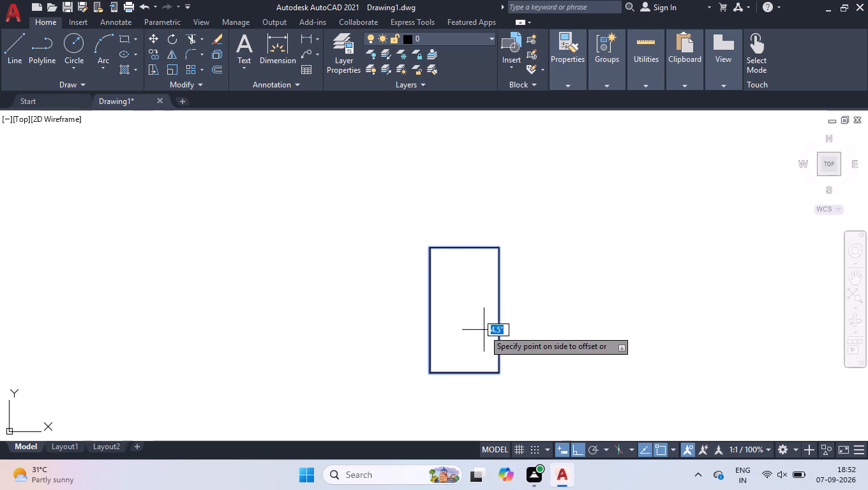
{"action": "left_click", "coordinate": [483, 330]}
{"action": "key", "text": "space"}
Explode both the outer and inner rectangles into separate lines.
{"action": "left_click", "coordinate": [533, 222]}
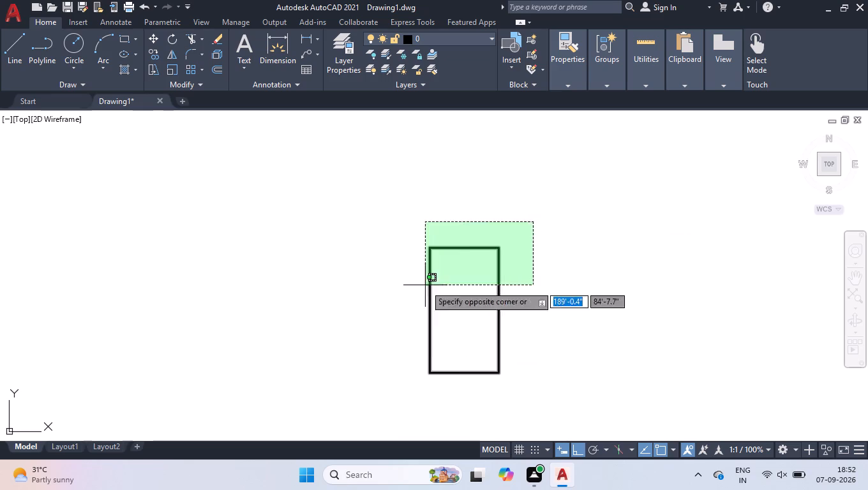
{"action": "left_click", "coordinate": [425, 285]}
{"action": "type", "text": "explo"}
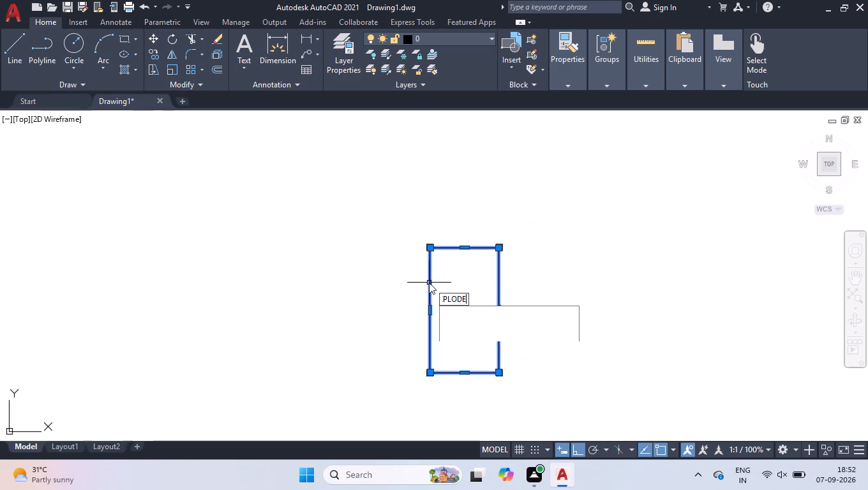
{"action": "key", "text": "Return"}
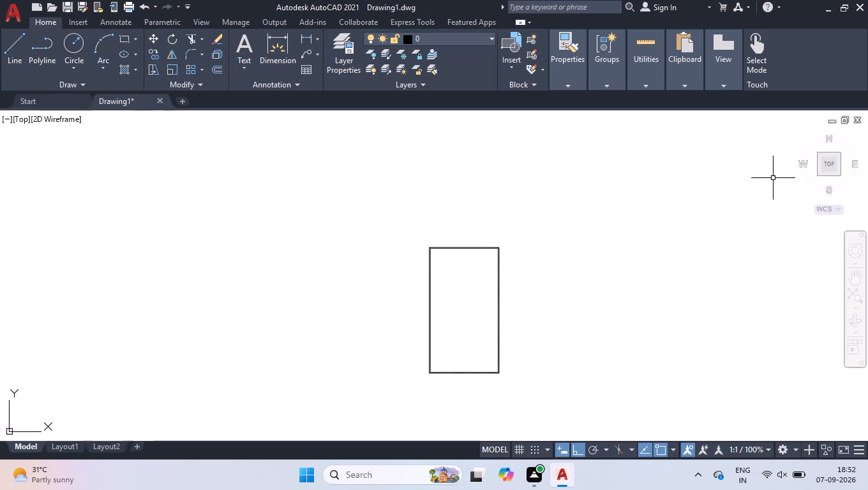
Create the first cross wall by offsetting the inner top wall line 5' down and offsetting that line another 4.5" down.
{"action": "left_click", "coordinate": [827, 165]}
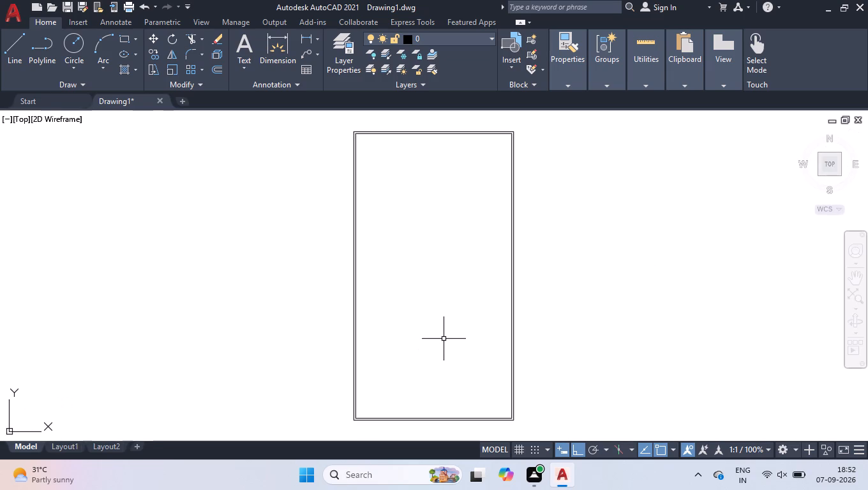
{"action": "scroll", "coordinate": [456, 136], "scroll_direction": "up", "scroll_amount": 3}
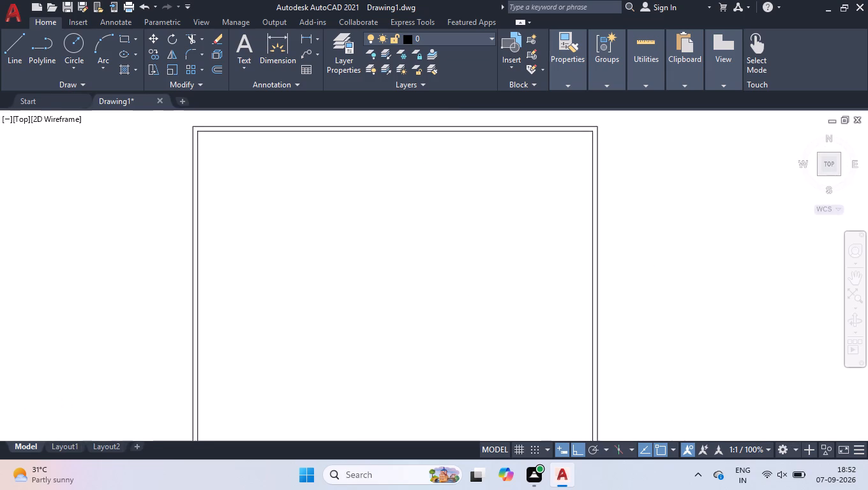
{"action": "scroll", "coordinate": [457, 136], "scroll_direction": "down", "scroll_amount": 1}
{"action": "key", "text": "o"}
{"action": "type", "text": "ff"}
{"action": "key", "text": "Return"}
{"action": "type", "text": "5'"}
{"action": "key", "text": "Return"}
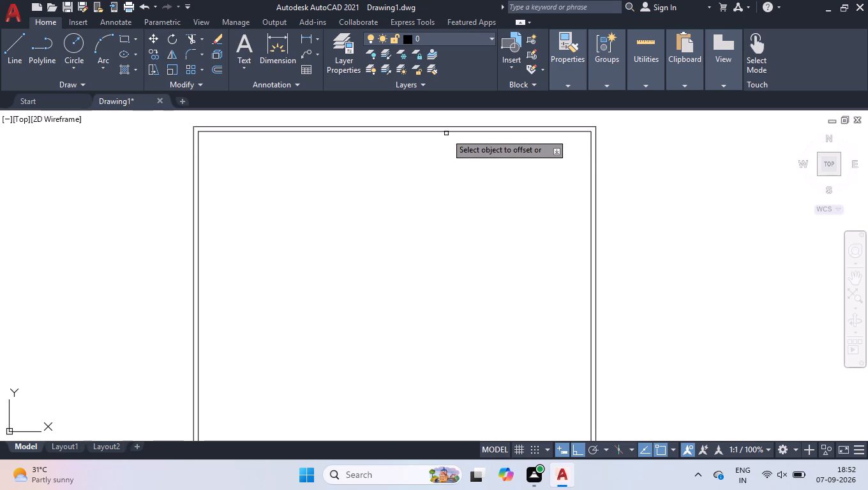
{"action": "left_click", "coordinate": [446, 132]}
{"action": "left_click", "coordinate": [451, 202]}
{"action": "left_click", "coordinate": [458, 197]}
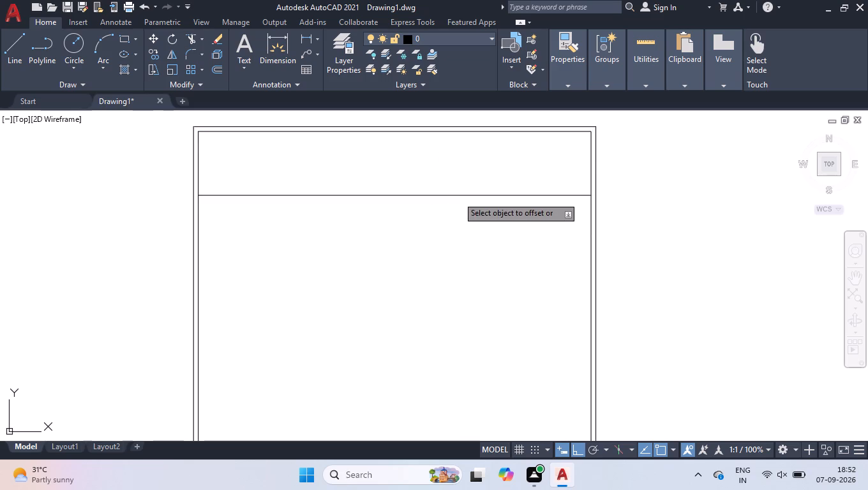
{"action": "type", "text": "4.5"}
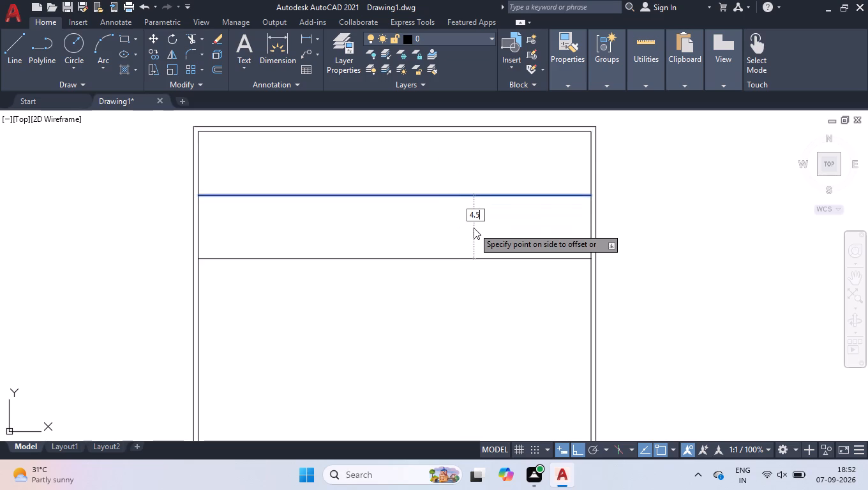
{"action": "key", "text": "Return"}
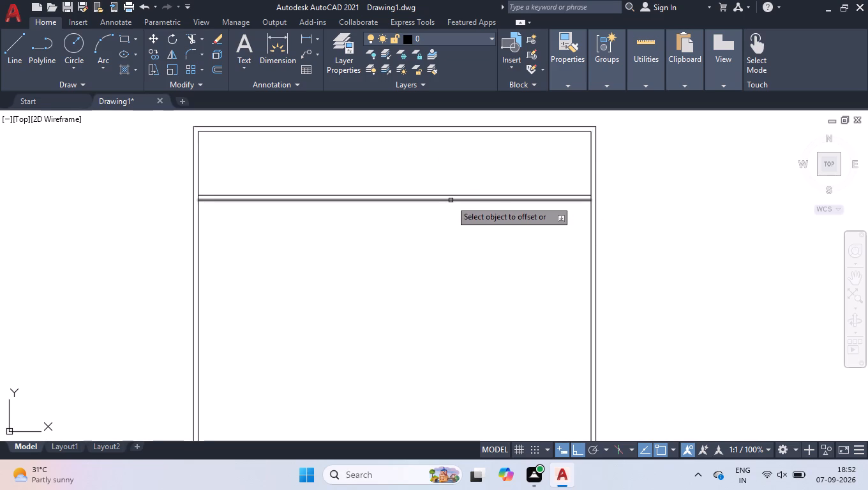
Create a second cross wall by offsetting the first cross wall's lower line 11' down and that new line 5" further down.
{"action": "left_click", "coordinate": [451, 200]}
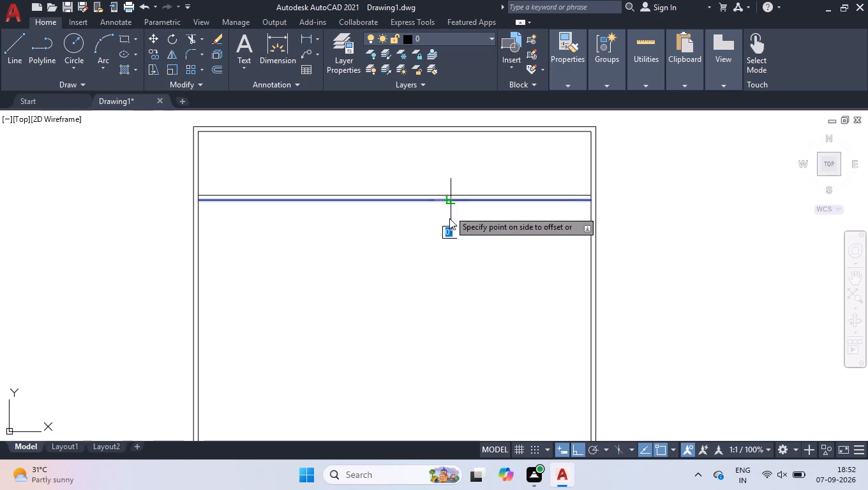
{"action": "type", "text": "11'"}
{"action": "key", "text": "Return"}
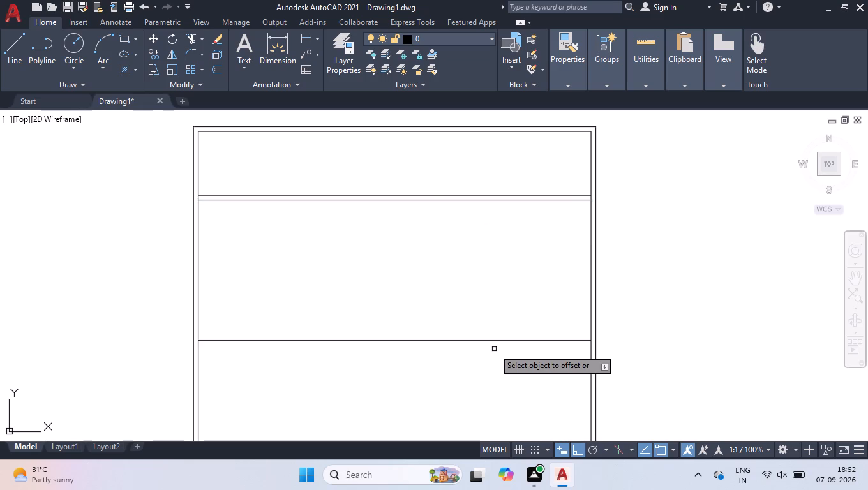
{"action": "left_click", "coordinate": [506, 340]}
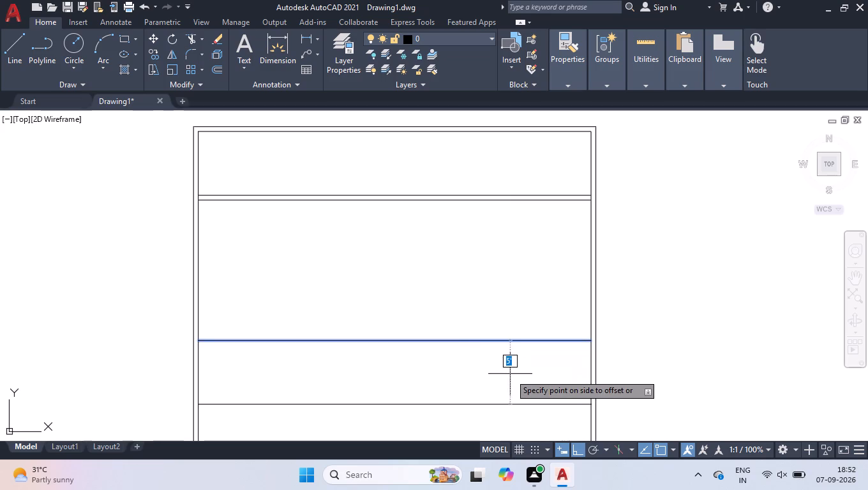
{"action": "key", "text": "5"}
{"action": "key", "text": "Return"}
{"action": "key", "text": "space"}
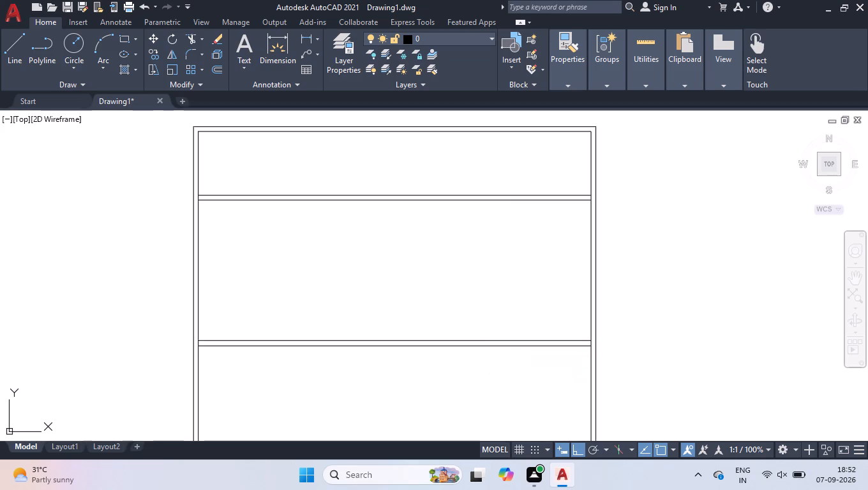
Move the lower line of the second cross wall up by 0.5".
{"action": "scroll", "coordinate": [417, 353], "scroll_direction": "up", "scroll_amount": 2}
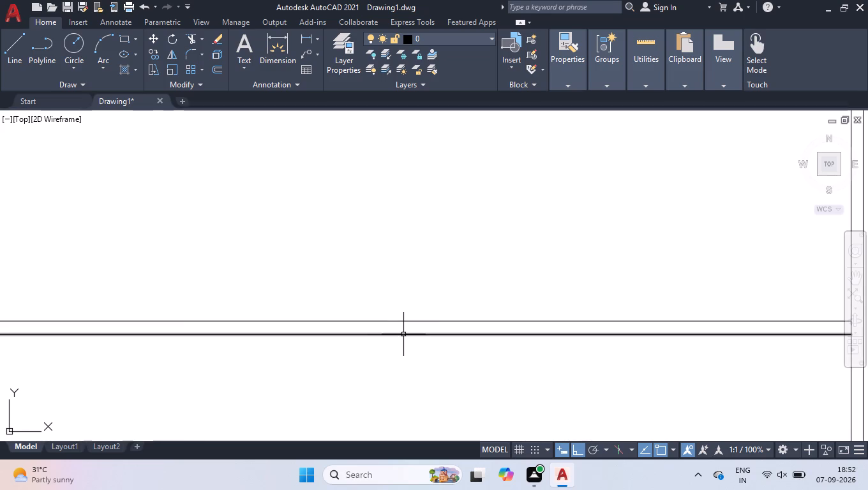
{"action": "left_click", "coordinate": [406, 334]}
{"action": "scroll", "coordinate": [358, 336], "scroll_direction": "up", "scroll_amount": 2}
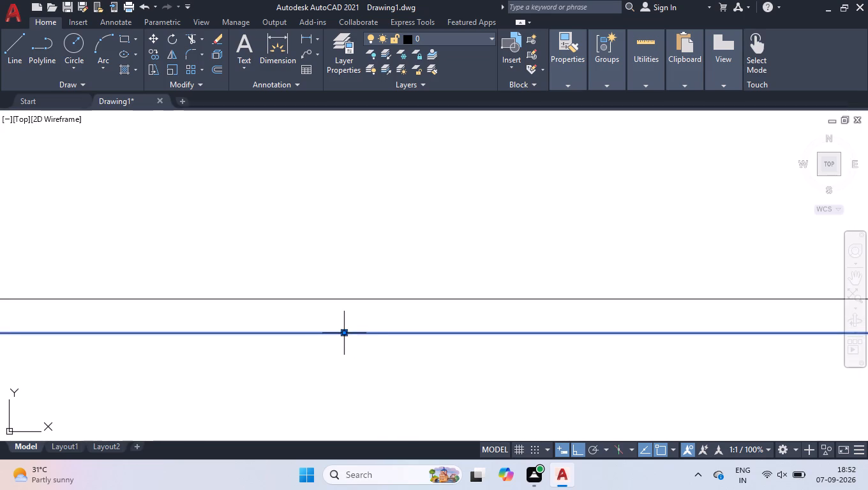
{"action": "left_click", "coordinate": [348, 332]}
{"action": "left_click", "coordinate": [344, 335]}
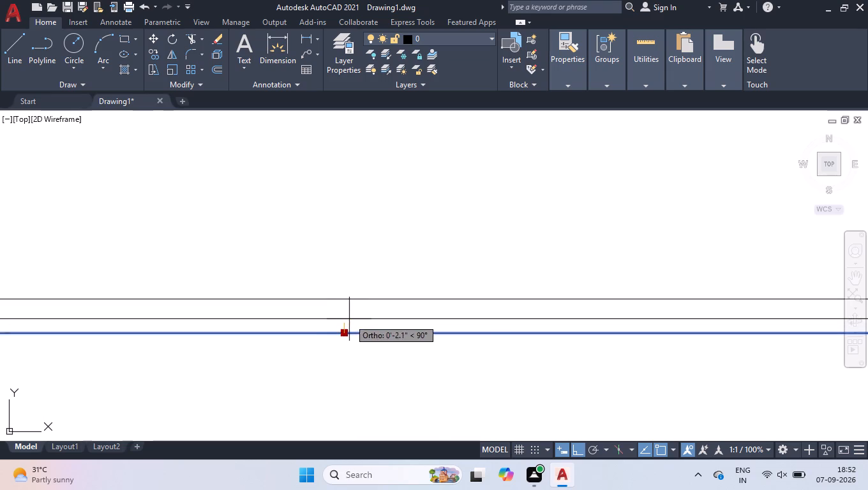
{"action": "type", "text": "0.5"}
{"action": "key", "text": "Return"}
Offset the second cross wall's lower line 11' down to start the third cross wall.
{"action": "scroll", "coordinate": [355, 318], "scroll_direction": "down", "scroll_amount": 5}
{"action": "type", "text": "of"}
{"action": "key", "text": "f"}
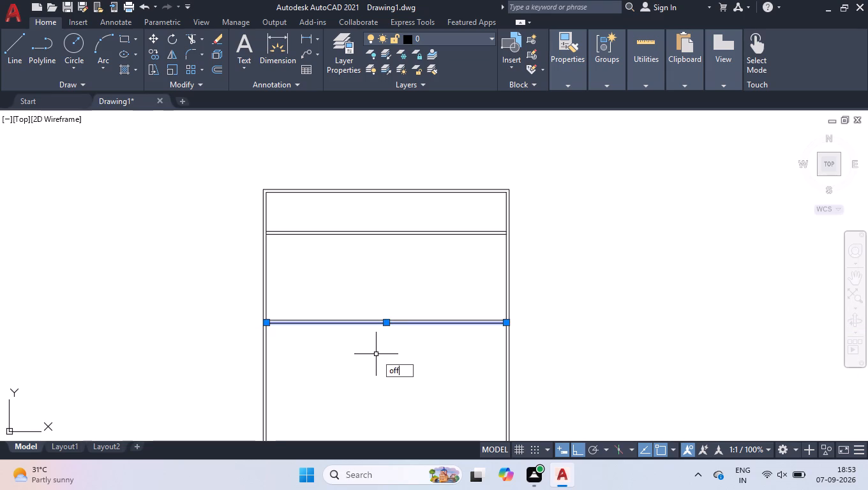
{"action": "key", "text": "Return"}
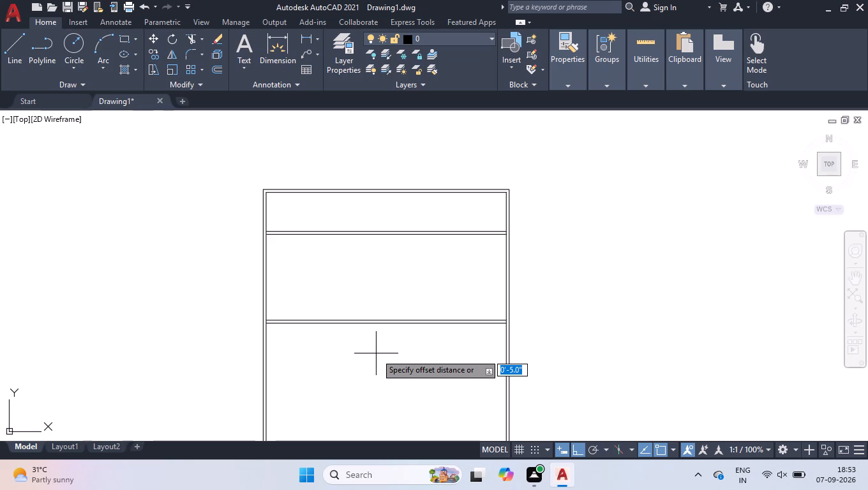
{"action": "type", "text": "11'"}
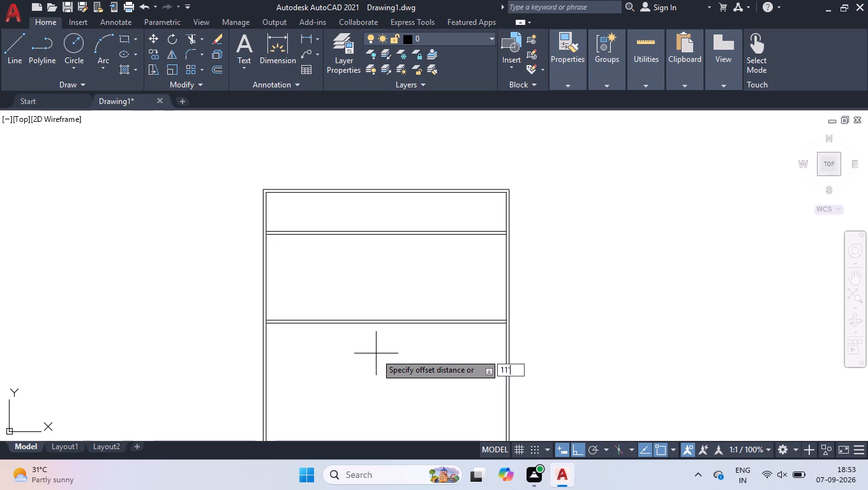
{"action": "key", "text": "Return"}
{"action": "left_click", "coordinate": [376, 353]}
Complete the third cross wall by offsetting its upper line 4.5" down.
{"action": "scroll", "coordinate": [376, 352], "scroll_direction": "down", "scroll_amount": 4}
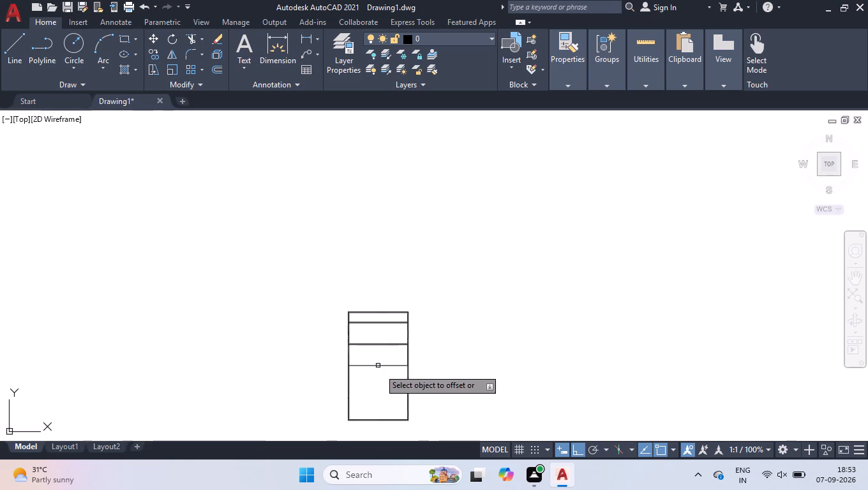
{"action": "scroll", "coordinate": [380, 394], "scroll_direction": "up", "scroll_amount": 3}
{"action": "left_click", "coordinate": [416, 283]}
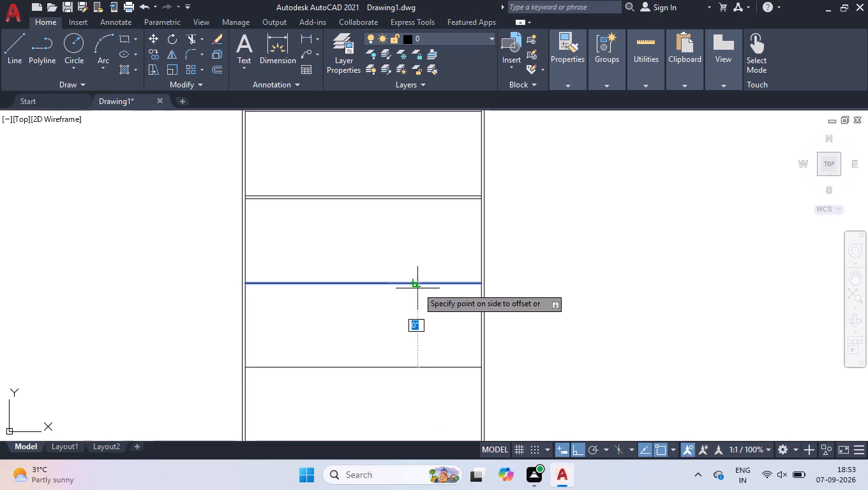
{"action": "type", "text": "4.5"}
{"action": "key", "text": "Return"}
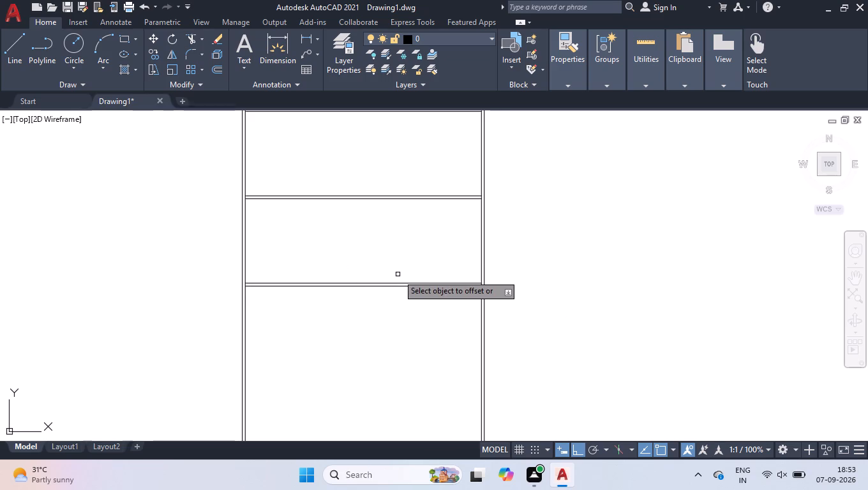
Create a fourth cross wall by offsetting the third cross wall's lower line 15' down and that new line another 4.5" down.
{"action": "scroll", "coordinate": [396, 278], "scroll_direction": "down", "scroll_amount": 1}
{"action": "scroll", "coordinate": [361, 405], "scroll_direction": "up", "scroll_amount": 1}
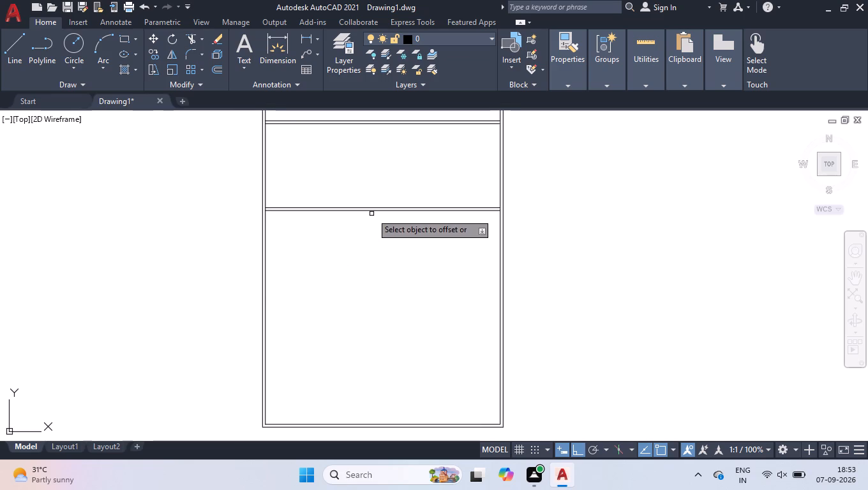
{"action": "left_click", "coordinate": [373, 211]}
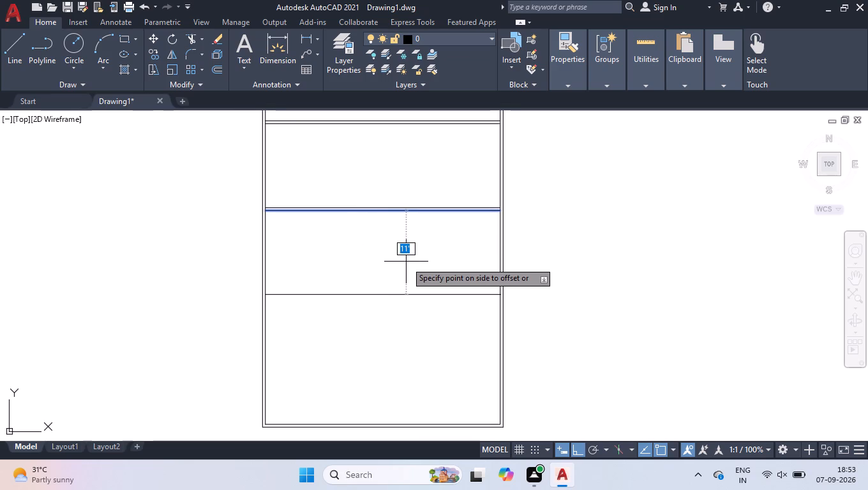
{"action": "type", "text": "15"}
{"action": "key", "text": "apostrophe"}
{"action": "key", "text": "Return"}
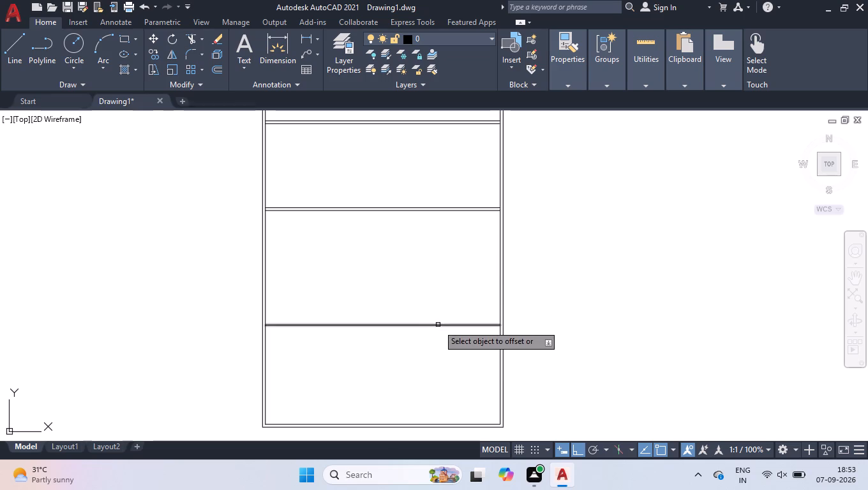
{"action": "left_click", "coordinate": [438, 322]}
{"action": "left_click", "coordinate": [438, 324]}
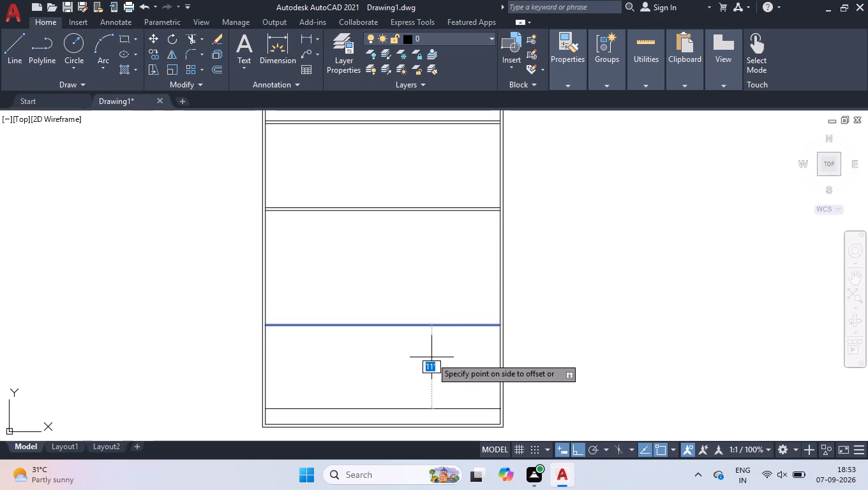
{"action": "type", "text": "4.5"}
{"action": "key", "text": "Return"}
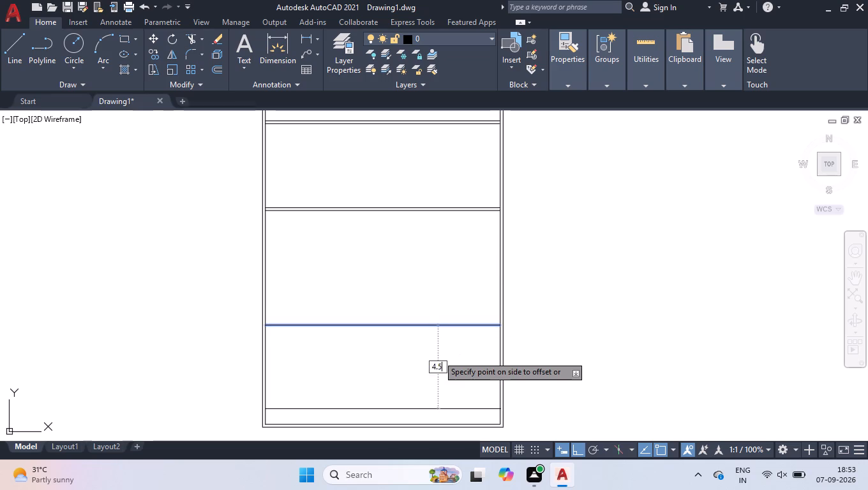
{"action": "key", "text": "Return"}
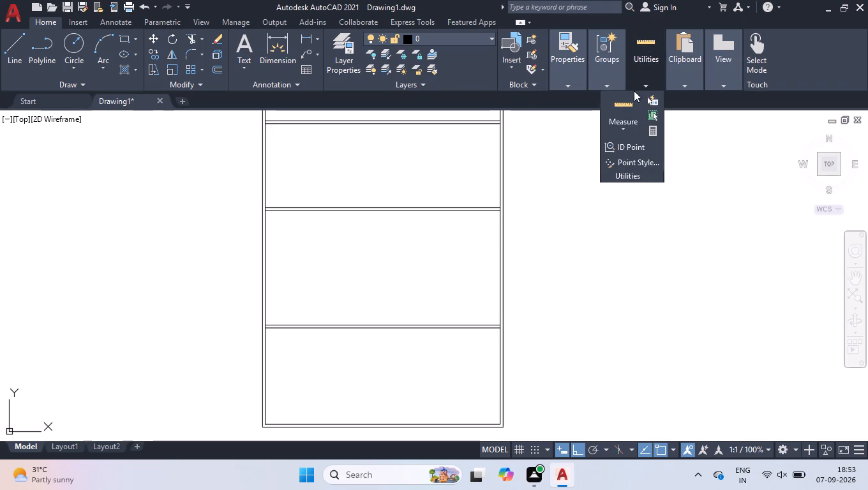
Measure the width and height of the bottom room below the fourth cross wall.
{"action": "left_click", "coordinate": [630, 103]}
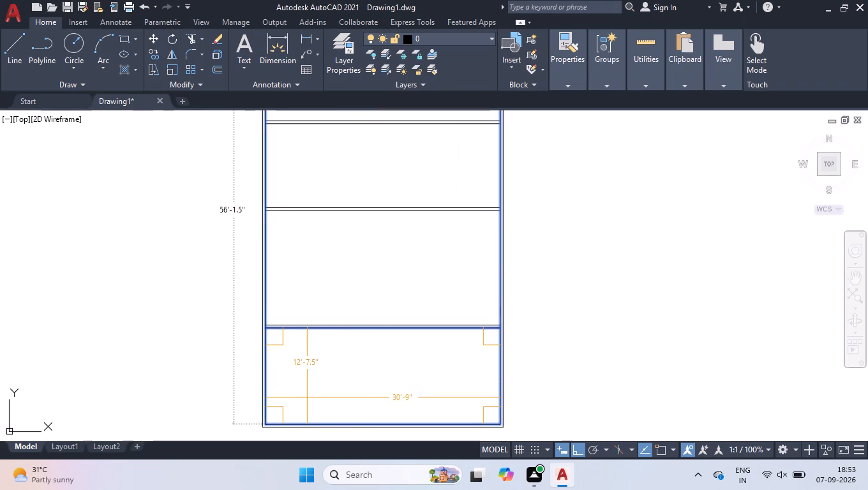
{"action": "scroll", "coordinate": [299, 409], "scroll_direction": "up", "scroll_amount": 2}
{"action": "scroll", "coordinate": [299, 399], "scroll_direction": "down", "scroll_amount": 2}
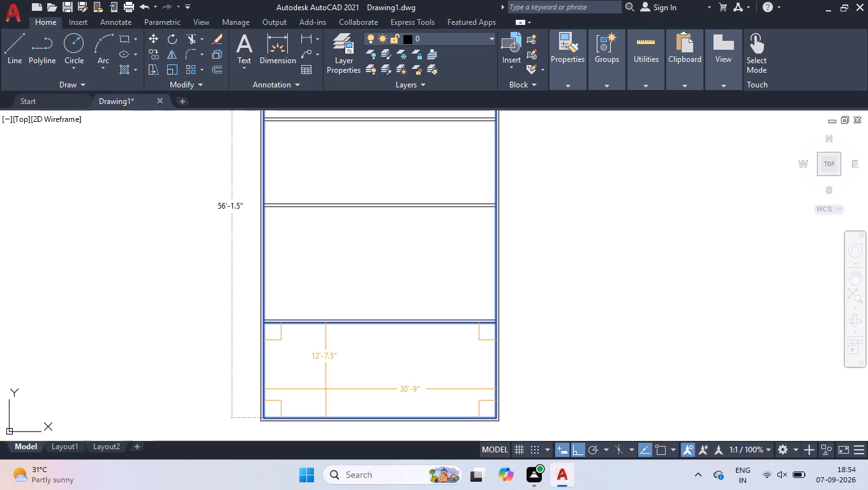
{"action": "key", "text": "space"}
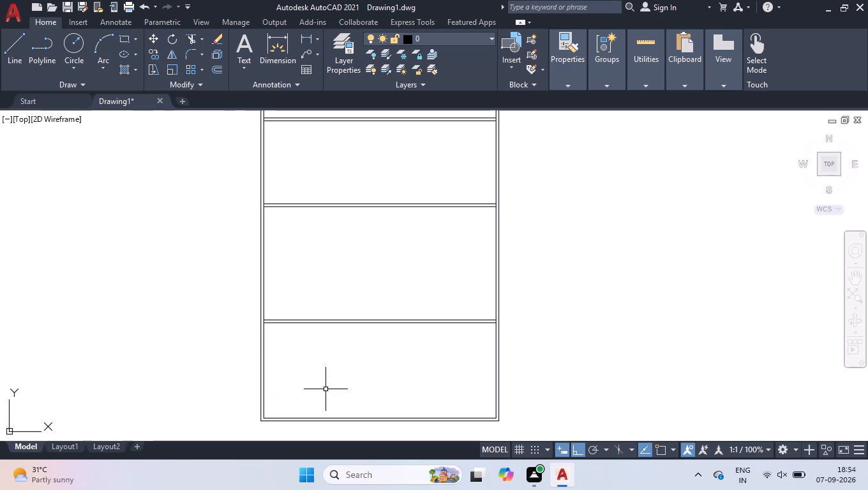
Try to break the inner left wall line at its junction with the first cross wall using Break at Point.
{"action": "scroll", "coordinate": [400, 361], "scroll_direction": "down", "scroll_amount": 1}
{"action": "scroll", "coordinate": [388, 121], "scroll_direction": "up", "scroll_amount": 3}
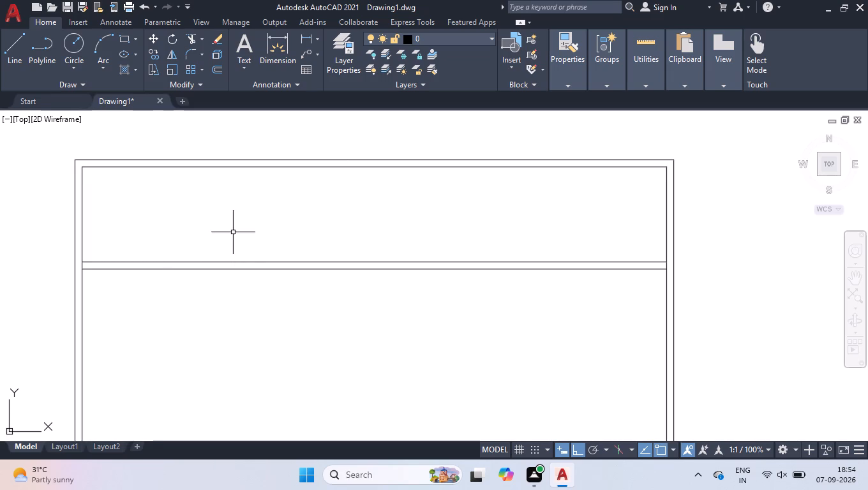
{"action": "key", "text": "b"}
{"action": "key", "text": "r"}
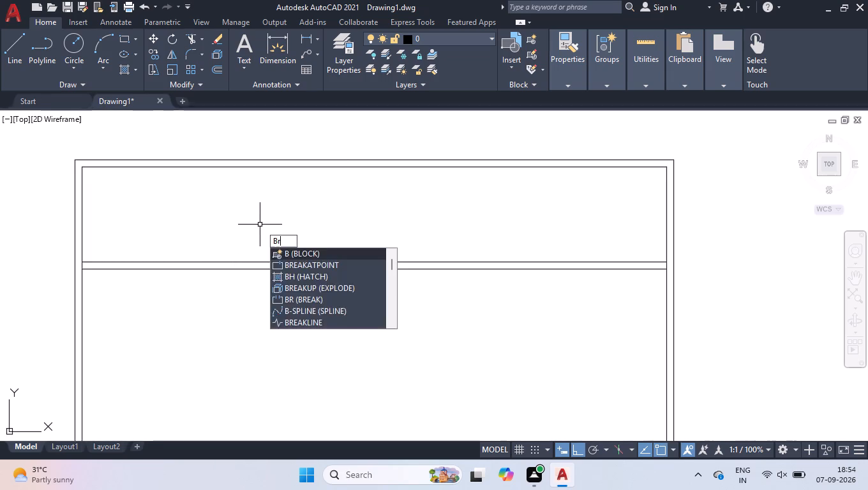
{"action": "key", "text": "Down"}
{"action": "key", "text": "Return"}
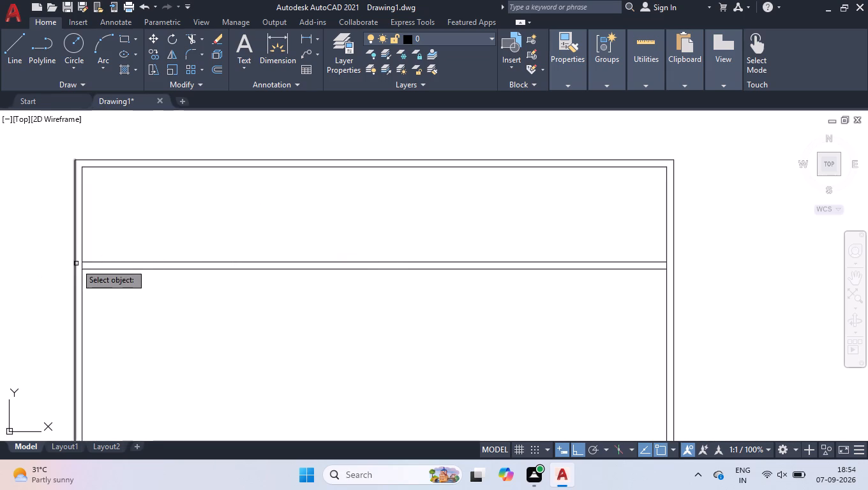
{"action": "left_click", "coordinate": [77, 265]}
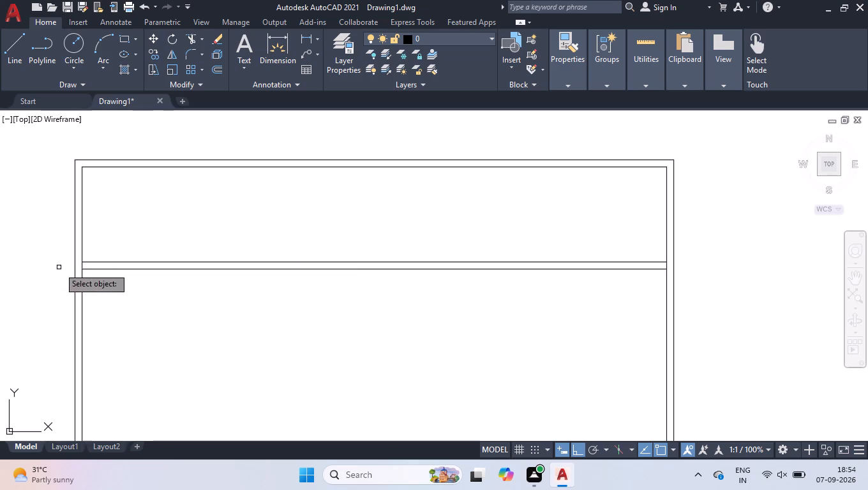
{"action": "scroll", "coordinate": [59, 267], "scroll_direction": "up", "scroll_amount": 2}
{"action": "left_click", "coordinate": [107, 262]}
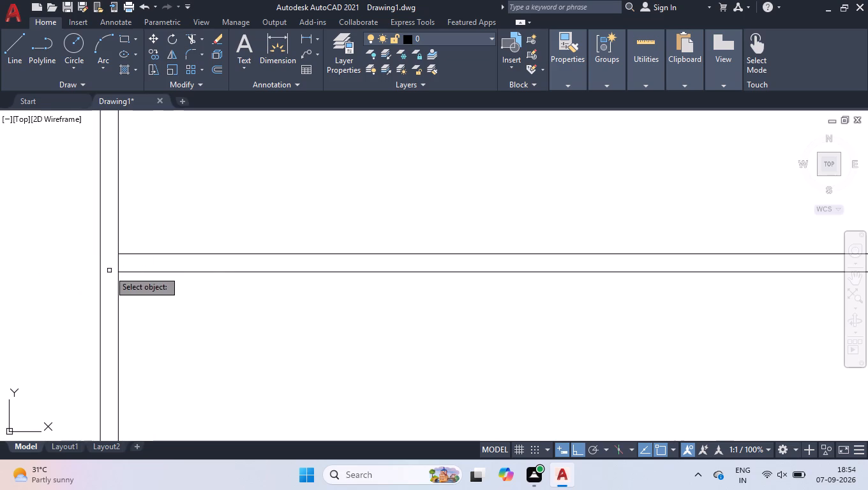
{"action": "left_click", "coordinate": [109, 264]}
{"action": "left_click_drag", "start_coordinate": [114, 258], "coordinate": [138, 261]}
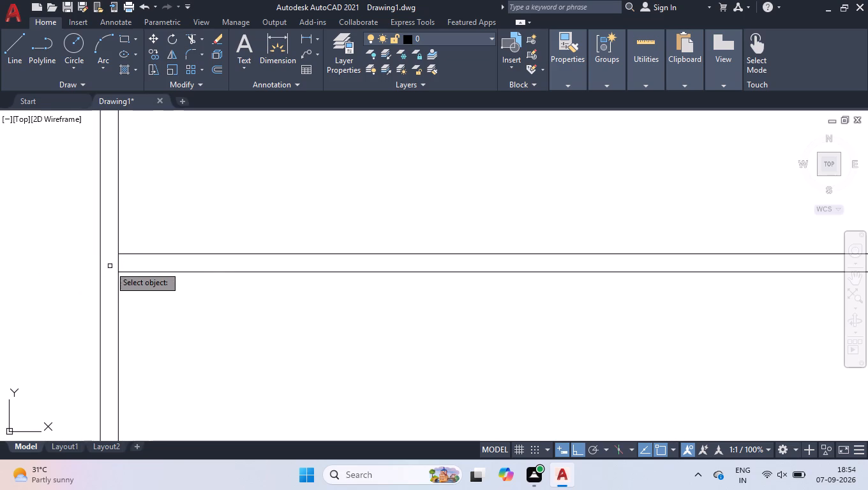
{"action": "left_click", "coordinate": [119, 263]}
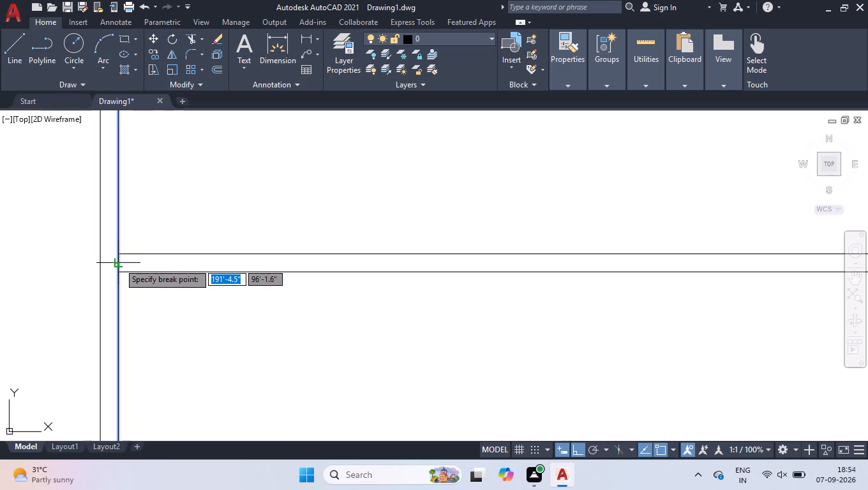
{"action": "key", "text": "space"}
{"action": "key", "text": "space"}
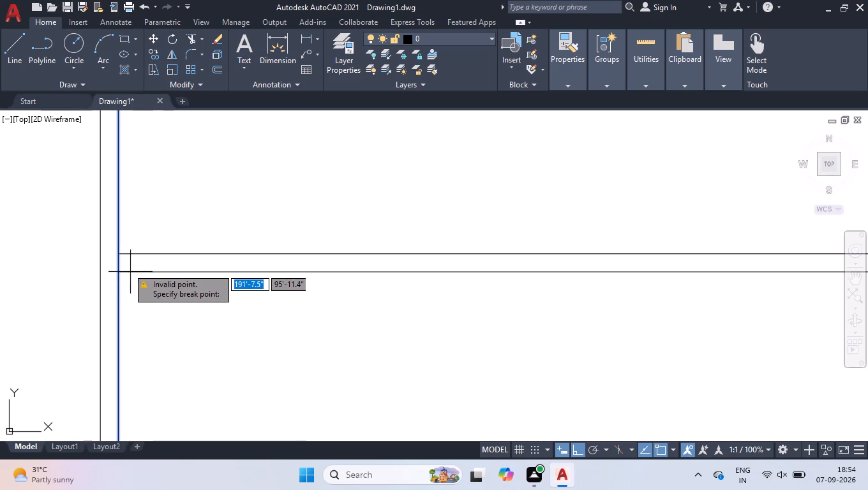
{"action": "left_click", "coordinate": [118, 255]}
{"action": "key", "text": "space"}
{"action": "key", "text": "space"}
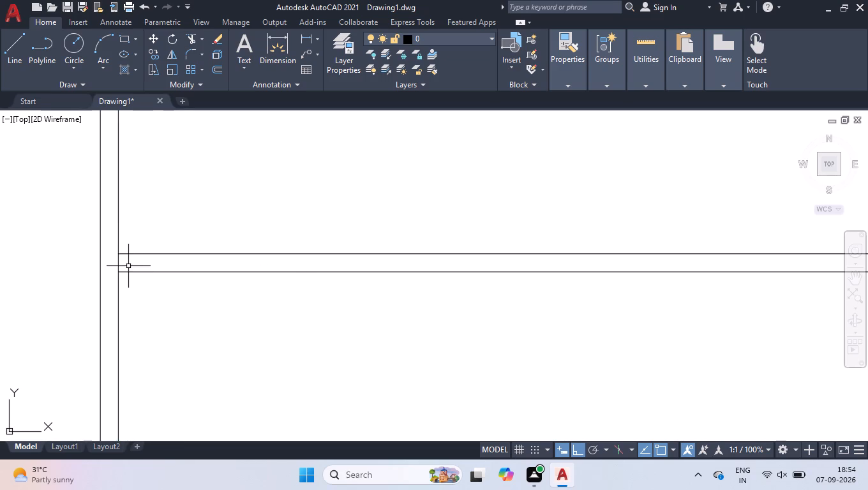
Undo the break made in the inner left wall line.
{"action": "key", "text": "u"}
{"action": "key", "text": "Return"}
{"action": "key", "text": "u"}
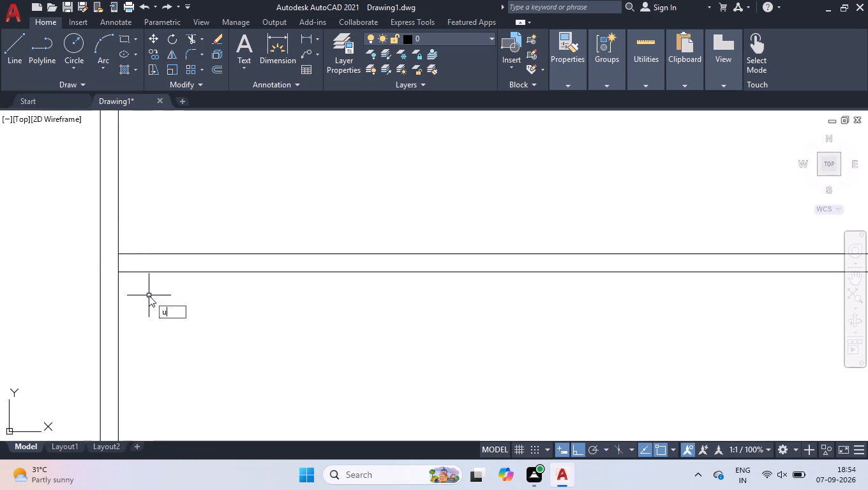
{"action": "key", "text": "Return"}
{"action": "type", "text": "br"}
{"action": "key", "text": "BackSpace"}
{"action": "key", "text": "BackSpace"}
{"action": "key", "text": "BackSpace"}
Trim the inner left and right wall lines between the two lines of the first cross wall.
{"action": "type", "text": "tr"}
{"action": "key", "text": "Return"}
{"action": "scroll", "coordinate": [99, 261], "scroll_direction": "up", "scroll_amount": 3}
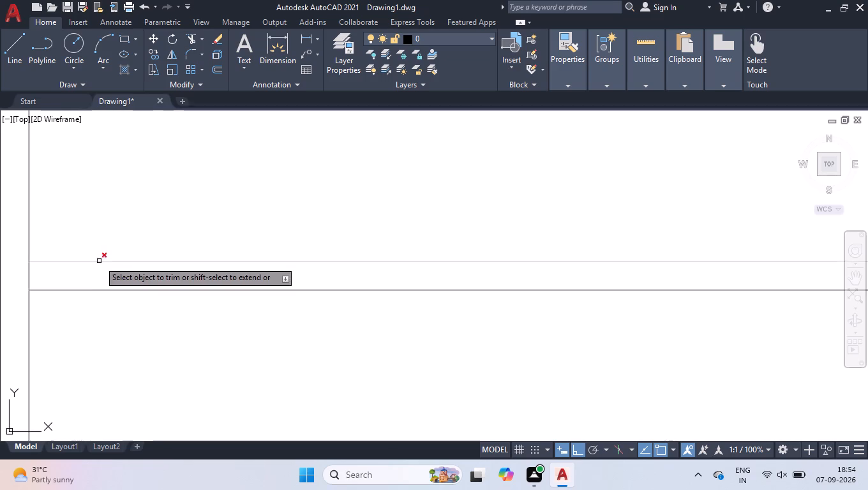
{"action": "left_click", "coordinate": [19, 274]}
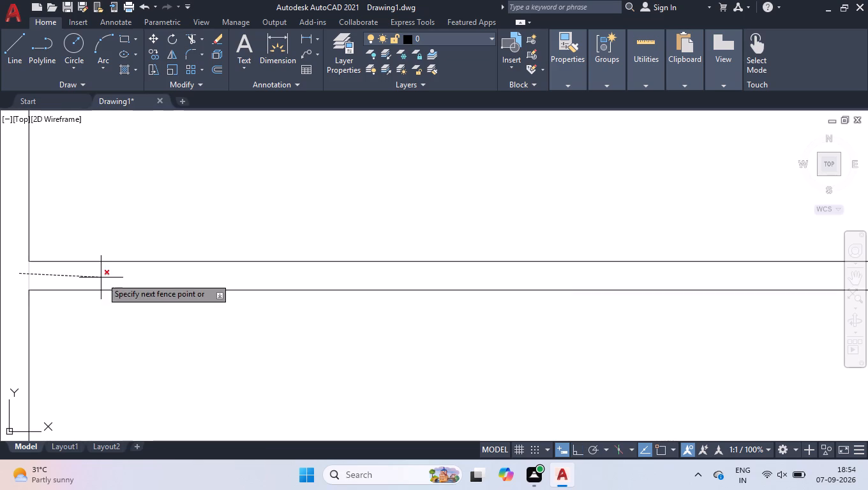
{"action": "scroll", "coordinate": [99, 272], "scroll_direction": "down", "scroll_amount": 4}
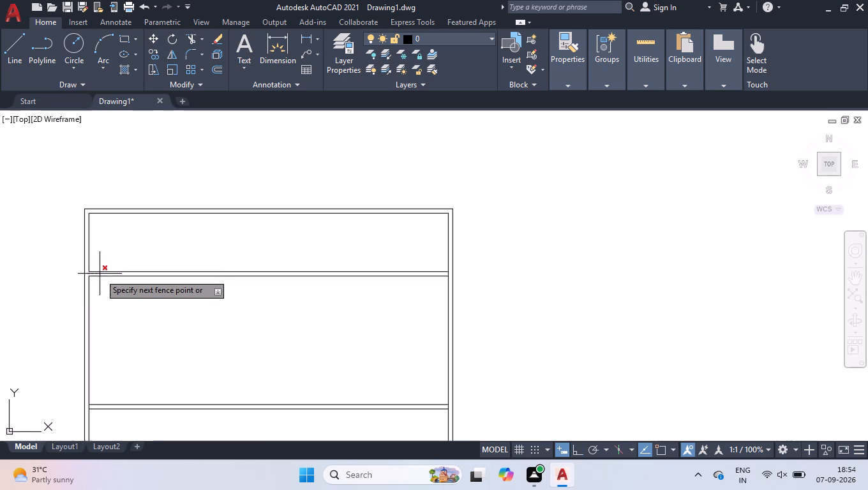
{"action": "scroll", "coordinate": [461, 277], "scroll_direction": "up", "scroll_amount": 5}
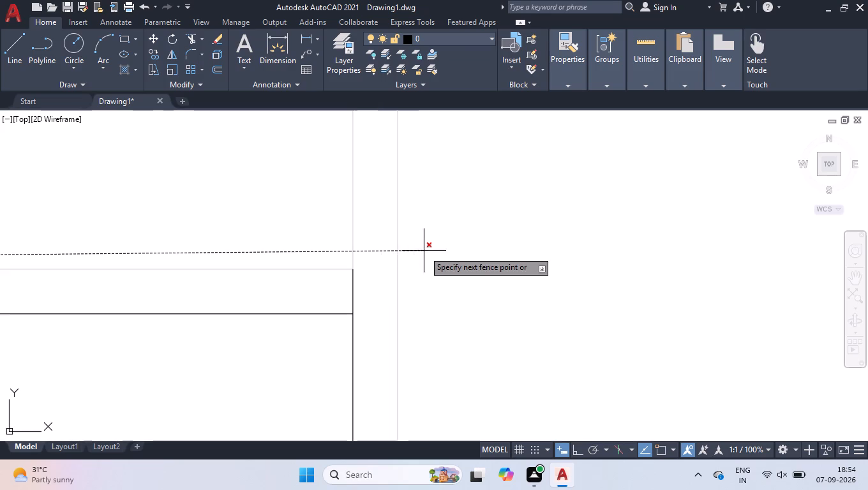
{"action": "left_click", "coordinate": [370, 292]}
{"action": "scroll", "coordinate": [426, 283], "scroll_direction": "down", "scroll_amount": 4}
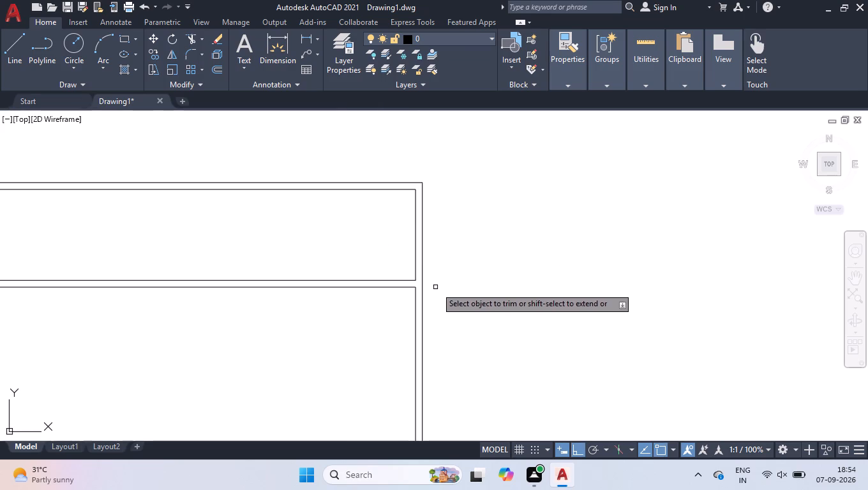
Trim the inner left and right wall lines between the two lines of the second cross wall.
{"action": "scroll", "coordinate": [445, 279], "scroll_direction": "down", "scroll_amount": 3}
{"action": "scroll", "coordinate": [404, 353], "scroll_direction": "up", "scroll_amount": 3}
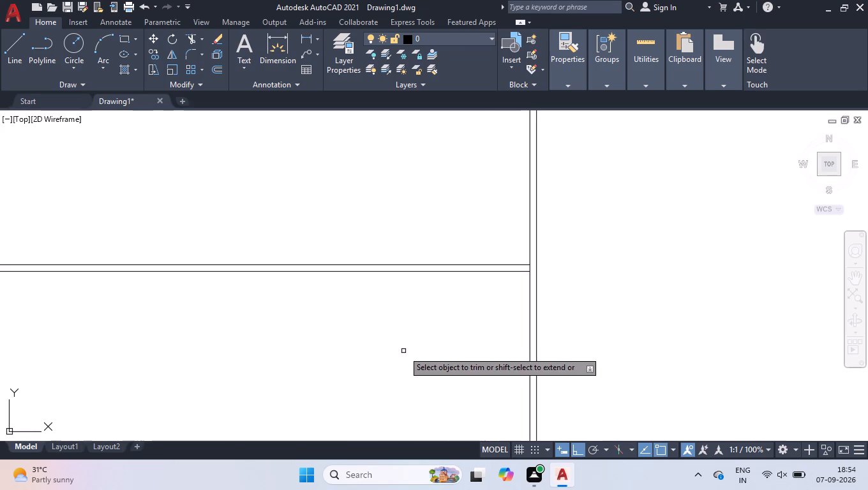
{"action": "scroll", "coordinate": [415, 338], "scroll_direction": "down", "scroll_amount": 2}
{"action": "scroll", "coordinate": [316, 339], "scroll_direction": "up", "scroll_amount": 1}
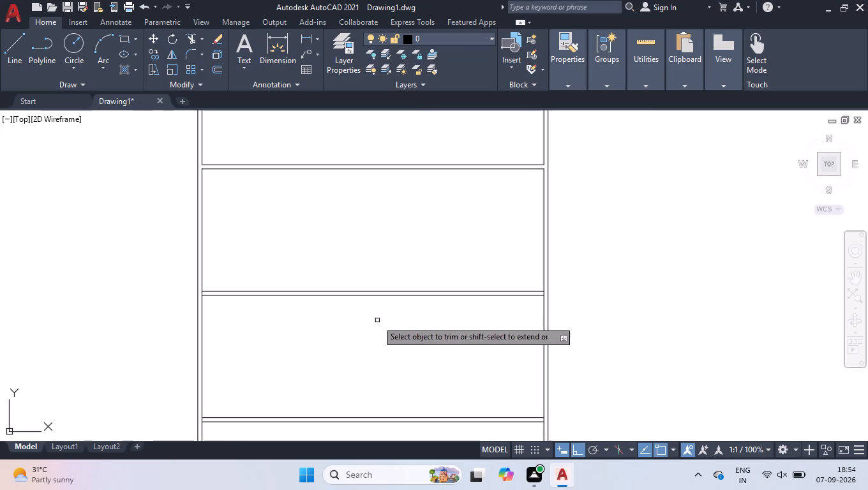
{"action": "scroll", "coordinate": [374, 317], "scroll_direction": "up", "scroll_amount": 1}
{"action": "left_click", "coordinate": [94, 280]}
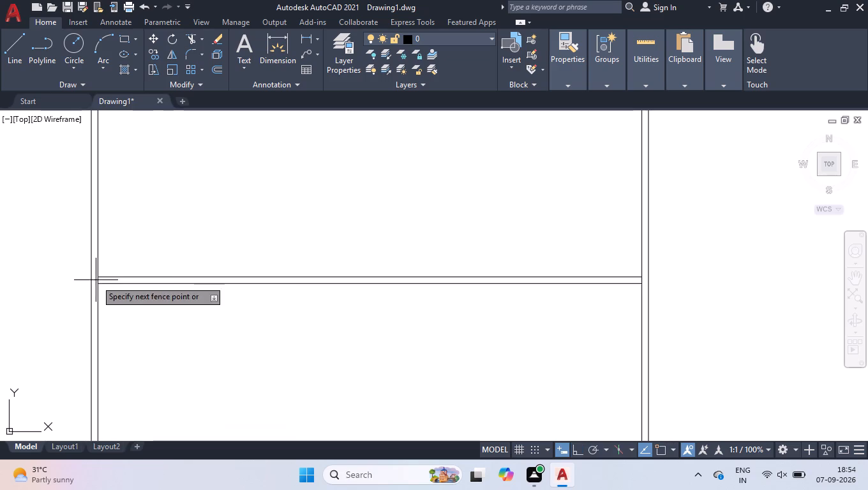
{"action": "left_click", "coordinate": [645, 280]}
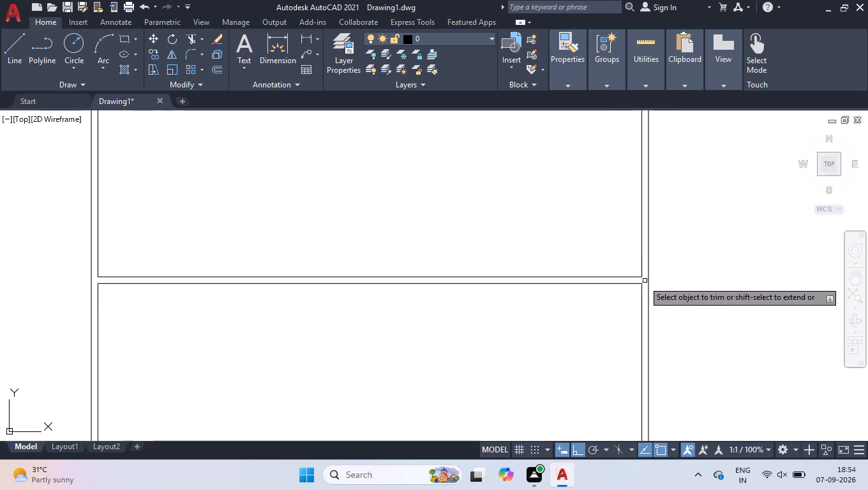
Trim the inner left and right wall lines between the two lines of the third cross wall.
{"action": "scroll", "coordinate": [223, 223], "scroll_direction": "down", "scroll_amount": 3}
{"action": "scroll", "coordinate": [238, 290], "scroll_direction": "up", "scroll_amount": 3}
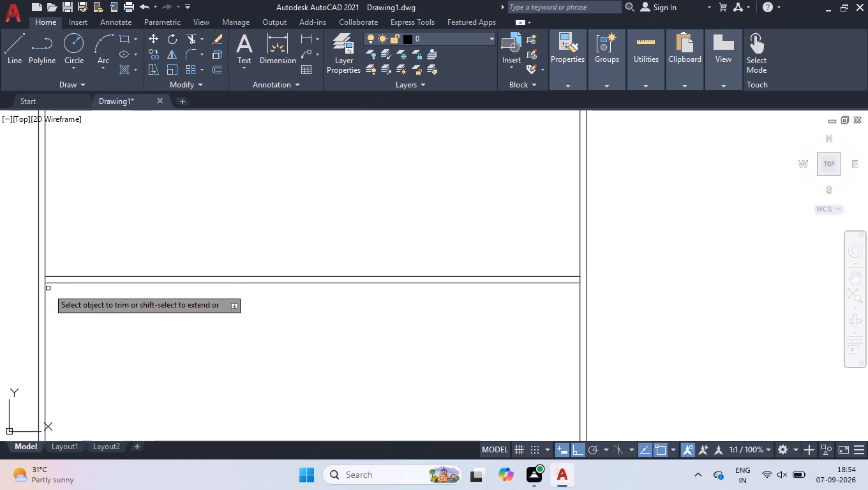
{"action": "scroll", "coordinate": [42, 275], "scroll_direction": "up", "scroll_amount": 2}
{"action": "left_click", "coordinate": [49, 288]}
{"action": "scroll", "coordinate": [148, 315], "scroll_direction": "down", "scroll_amount": 2}
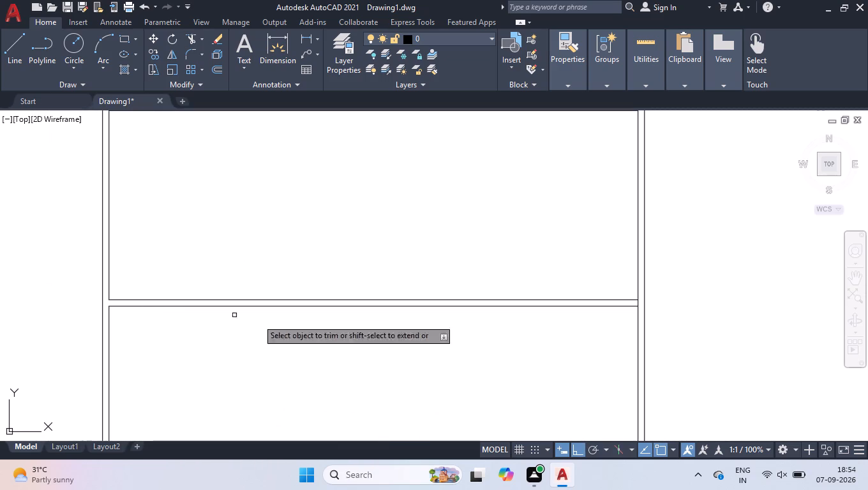
{"action": "scroll", "coordinate": [629, 296], "scroll_direction": "up", "scroll_amount": 5}
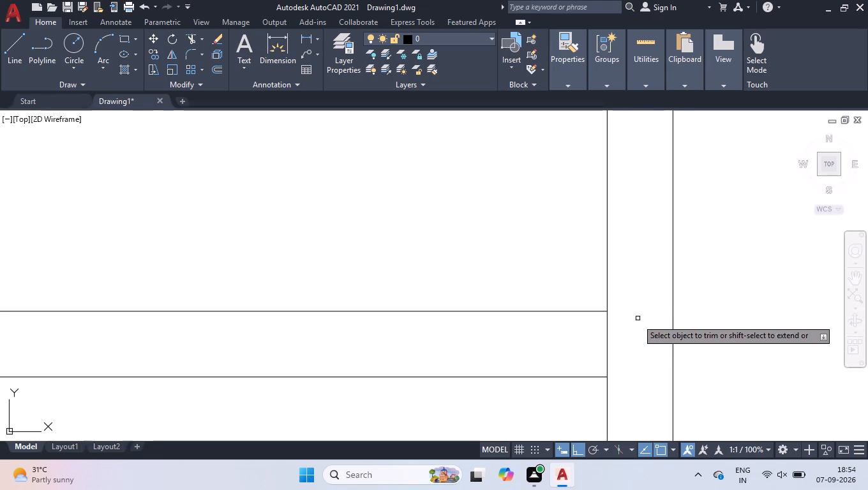
{"action": "left_click", "coordinate": [637, 319]}
{"action": "left_click", "coordinate": [599, 333]}
{"action": "scroll", "coordinate": [599, 332], "scroll_direction": "down", "scroll_amount": 4}
{"action": "scroll", "coordinate": [514, 271], "scroll_direction": "down", "scroll_amount": 3}
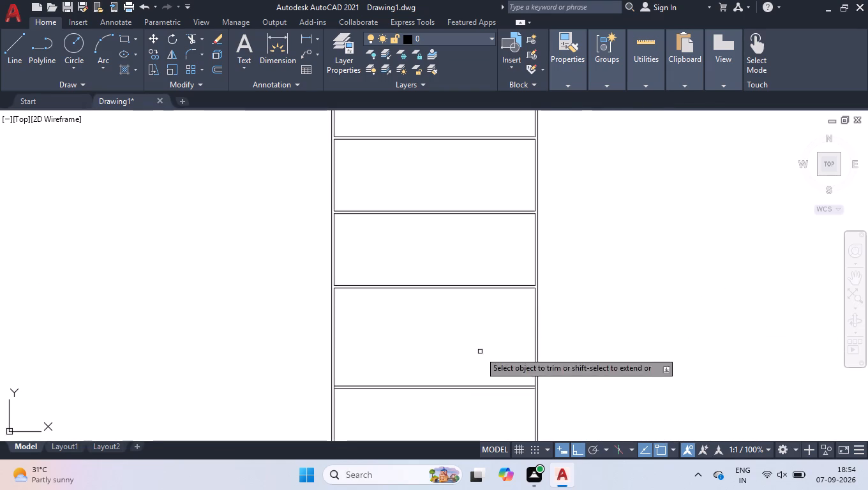
Trim the inner left and right wall lines between the two lines of the lowest cross wall, and finish trimming.
{"action": "scroll", "coordinate": [486, 393], "scroll_direction": "up", "scroll_amount": 3}
{"action": "scroll", "coordinate": [463, 332], "scroll_direction": "down", "scroll_amount": 3}
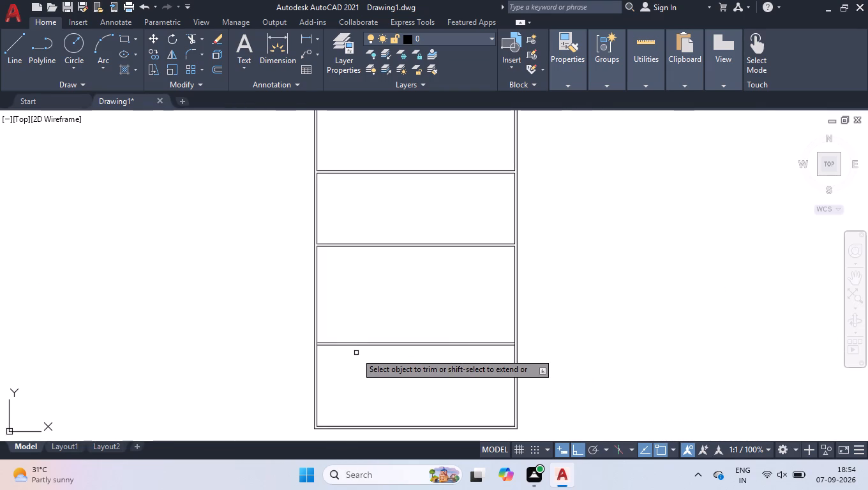
{"action": "scroll", "coordinate": [356, 354], "scroll_direction": "up", "scroll_amount": 3}
{"action": "scroll", "coordinate": [379, 344], "scroll_direction": "down", "scroll_amount": 1}
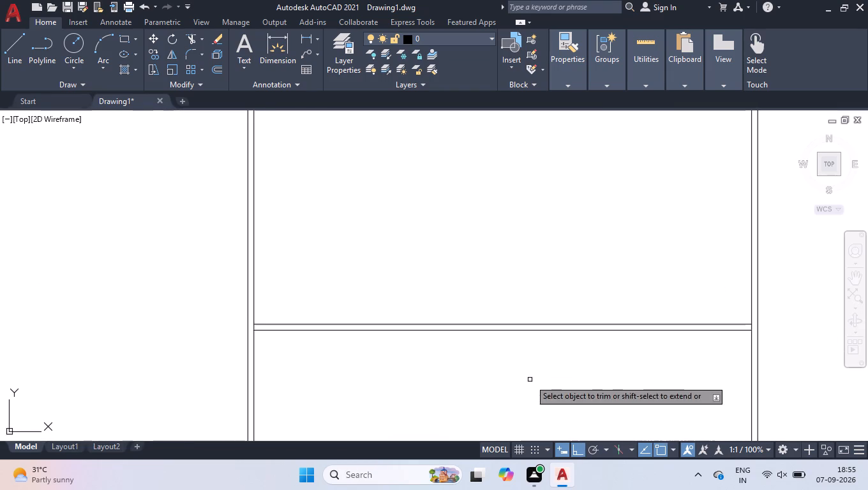
{"action": "scroll", "coordinate": [582, 370], "scroll_direction": "up", "scroll_amount": 1}
{"action": "left_click", "coordinate": [54, 302]}
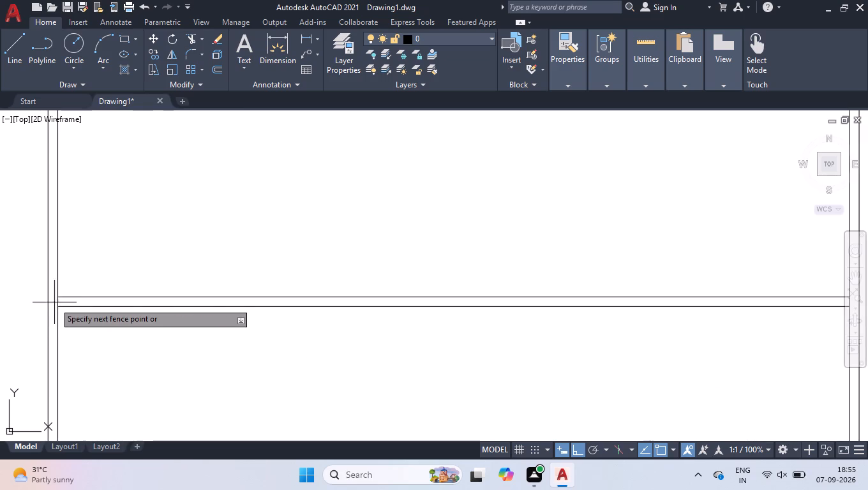
{"action": "scroll", "coordinate": [67, 309], "scroll_direction": "down", "scroll_amount": 2}
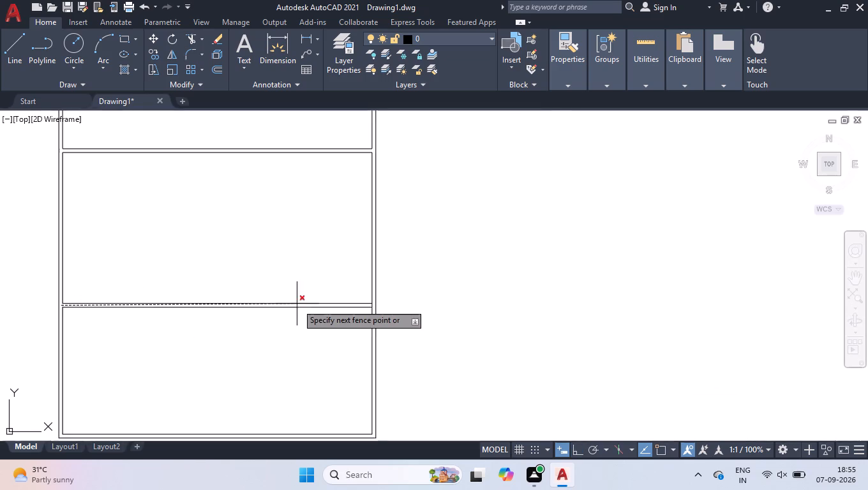
{"action": "scroll", "coordinate": [350, 305], "scroll_direction": "up", "scroll_amount": 3}
{"action": "scroll", "coordinate": [435, 309], "scroll_direction": "up", "scroll_amount": 3}
{"action": "left_click", "coordinate": [431, 309]}
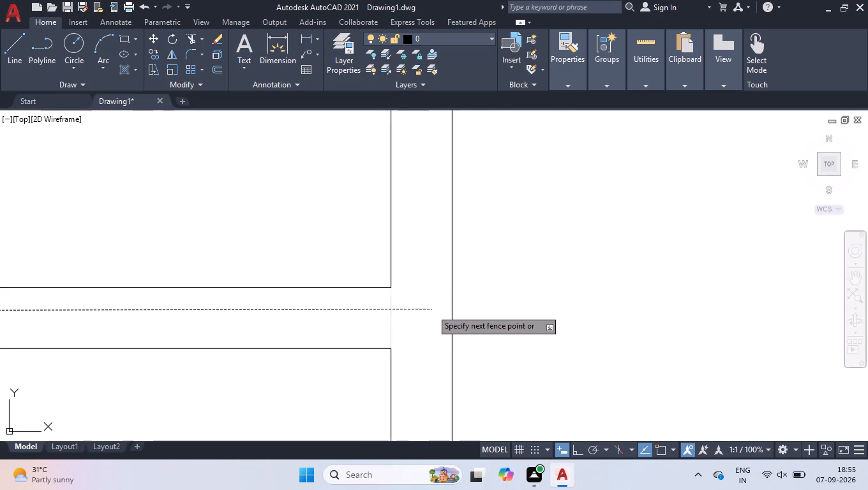
{"action": "key", "text": "space"}
{"action": "key", "text": "space"}
{"action": "key", "text": "space"}
{"action": "scroll", "coordinate": [427, 312], "scroll_direction": "down", "scroll_amount": 3}
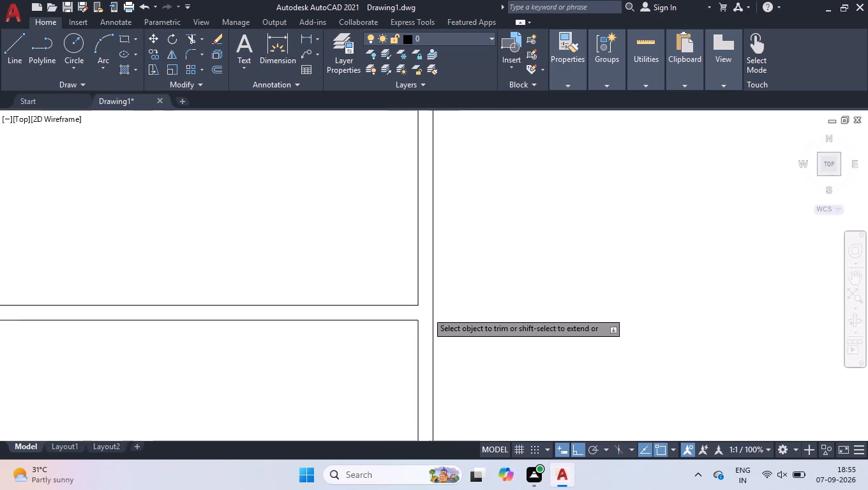
{"action": "key", "text": "space"}
{"action": "scroll", "coordinate": [430, 314], "scroll_direction": "down", "scroll_amount": 4}
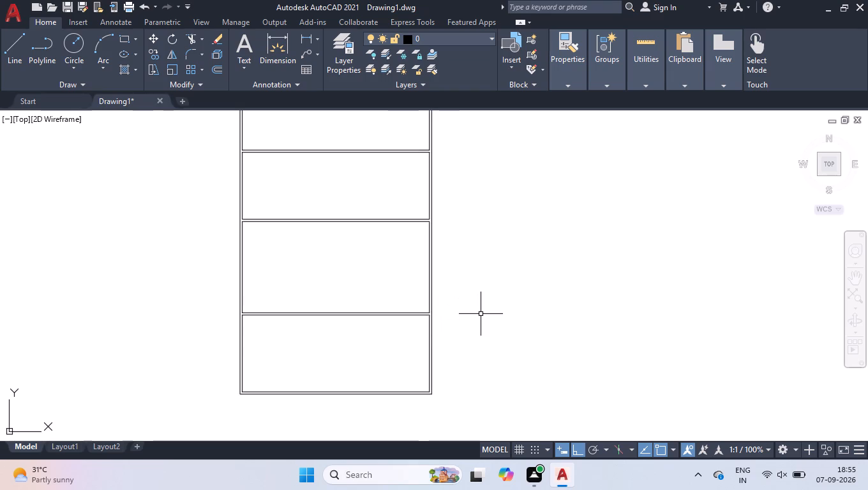
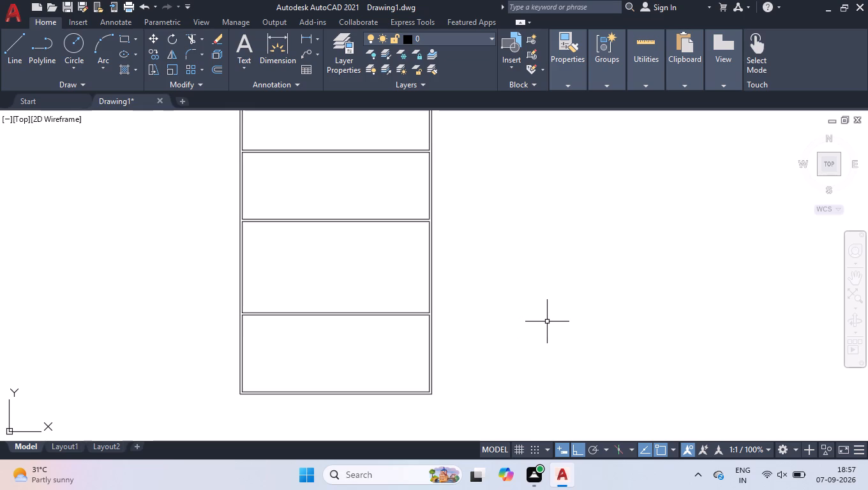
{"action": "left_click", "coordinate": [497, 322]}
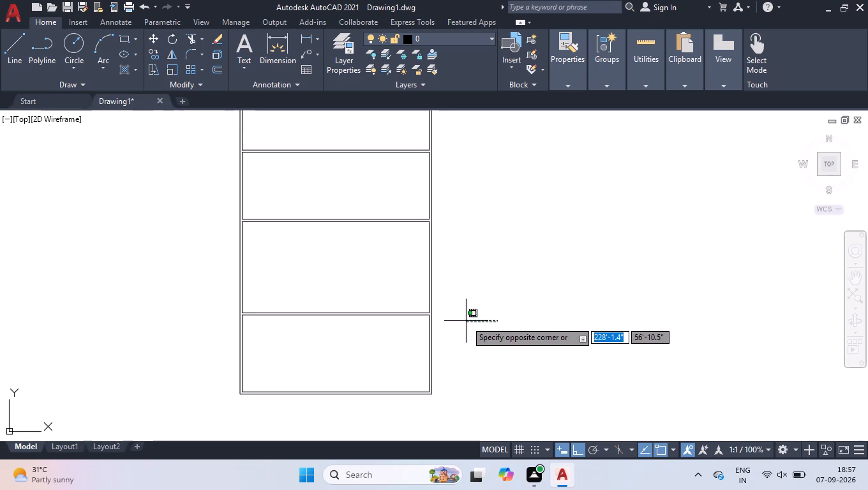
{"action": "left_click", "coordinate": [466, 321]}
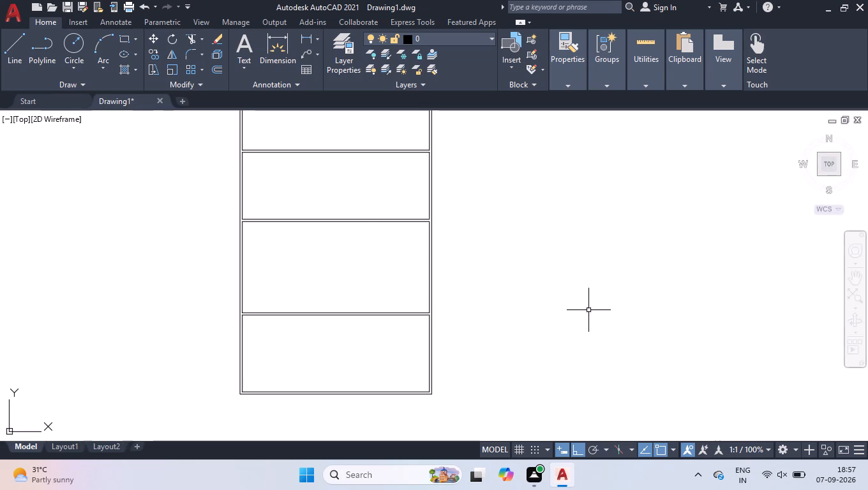
Offset the topmost room's inner left wall line 8' into the room.
{"action": "scroll", "coordinate": [585, 306], "scroll_direction": "down", "scroll_amount": 1}
{"action": "scroll", "coordinate": [403, 162], "scroll_direction": "up", "scroll_amount": 2}
{"action": "scroll", "coordinate": [460, 208], "scroll_direction": "down", "scroll_amount": 1}
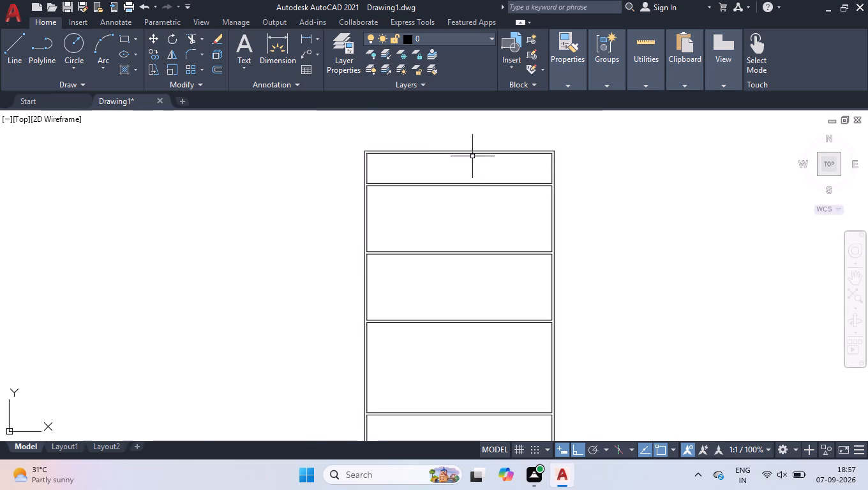
{"action": "scroll", "coordinate": [472, 154], "scroll_direction": "up", "scroll_amount": 2}
{"action": "scroll", "coordinate": [223, 128], "scroll_direction": "up", "scroll_amount": 1}
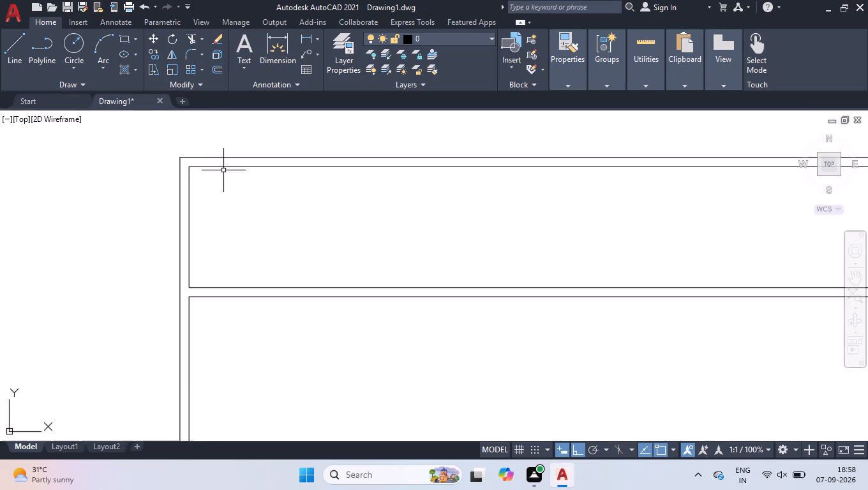
{"action": "scroll", "coordinate": [223, 171], "scroll_direction": "up", "scroll_amount": 2}
{"action": "scroll", "coordinate": [230, 170], "scroll_direction": "down", "scroll_amount": 1}
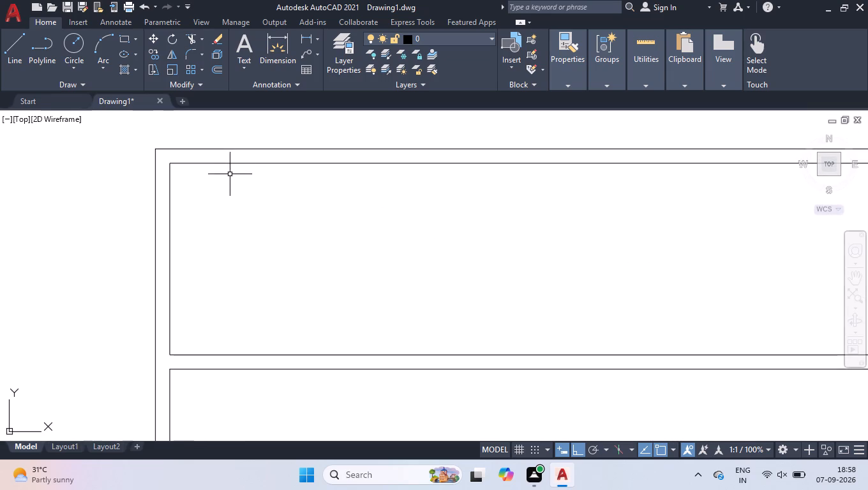
{"action": "type", "text": "off"}
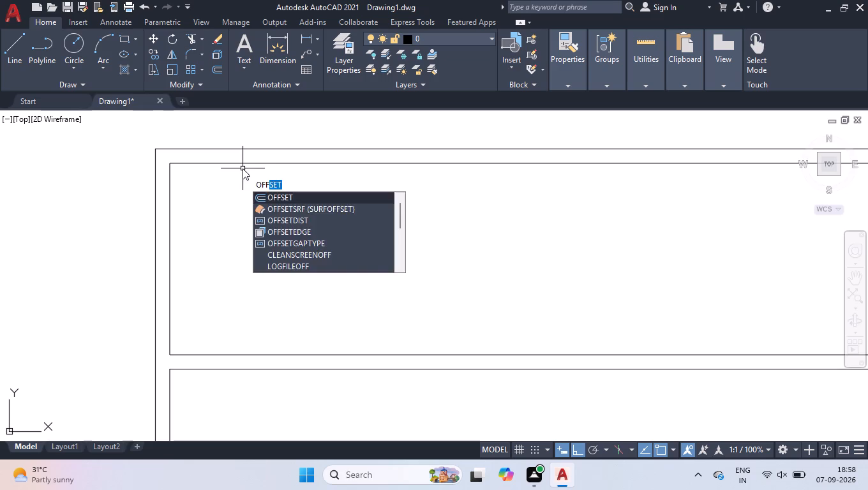
{"action": "key", "text": "Return"}
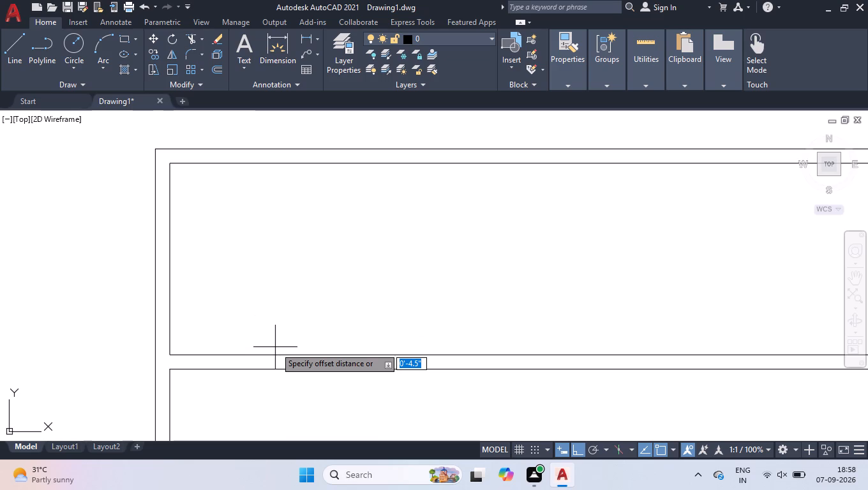
{"action": "type", "text": "8'"}
{"action": "key", "text": "Return"}
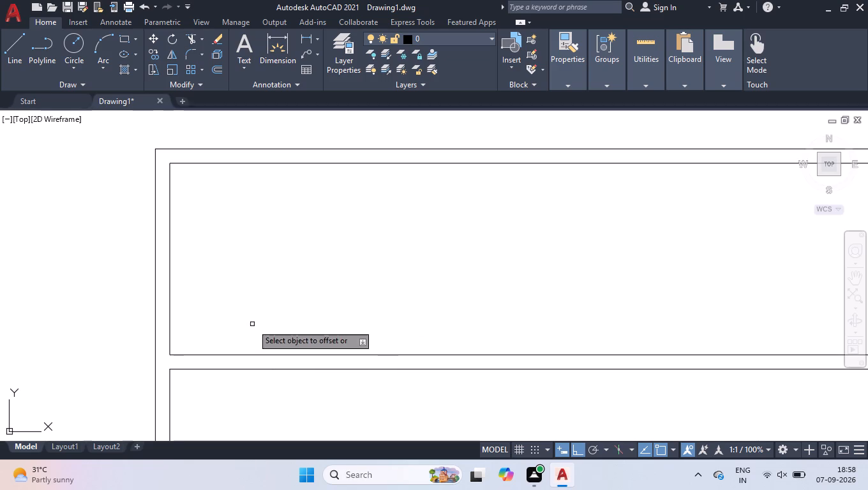
{"action": "left_click", "coordinate": [170, 228]}
{"action": "left_click", "coordinate": [218, 239]}
Offset the new vertical line in the topmost room 4.5" to the right to form the first partition's thickness.
{"action": "scroll", "coordinate": [273, 330], "scroll_direction": "down", "scroll_amount": 2}
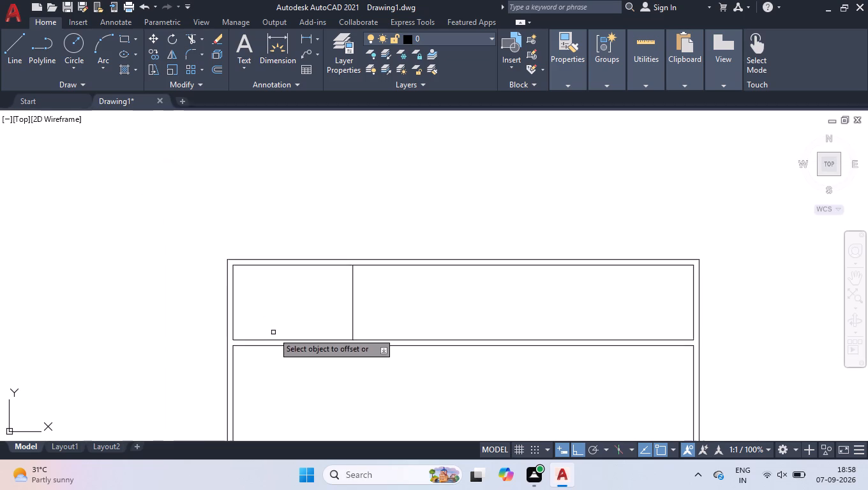
{"action": "scroll", "coordinate": [381, 319], "scroll_direction": "up", "scroll_amount": 2}
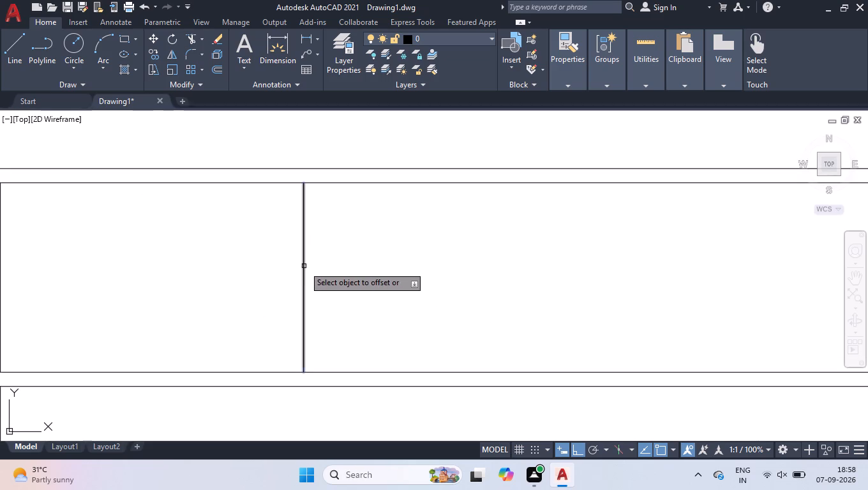
{"action": "left_click", "coordinate": [304, 266]}
{"action": "type", "text": "4.5"}
{"action": "key", "text": "Return"}
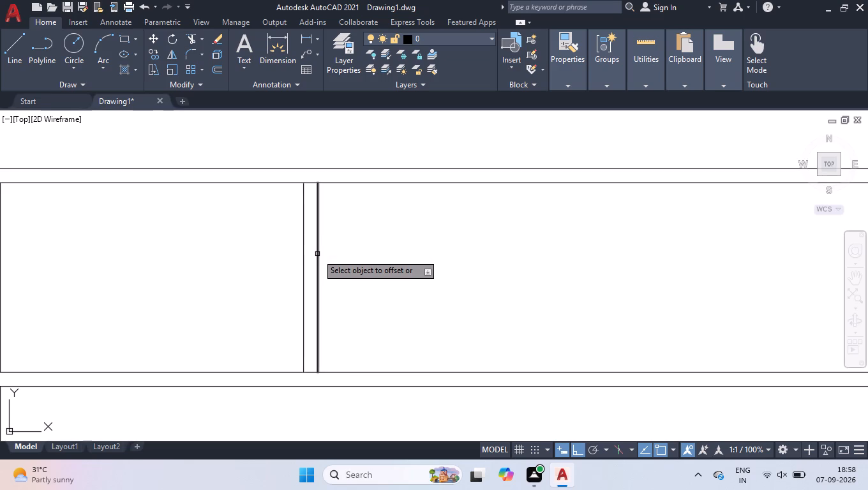
Offset the right line of the first partition in the topmost room 14'8" to the right.
{"action": "left_click", "coordinate": [317, 254]}
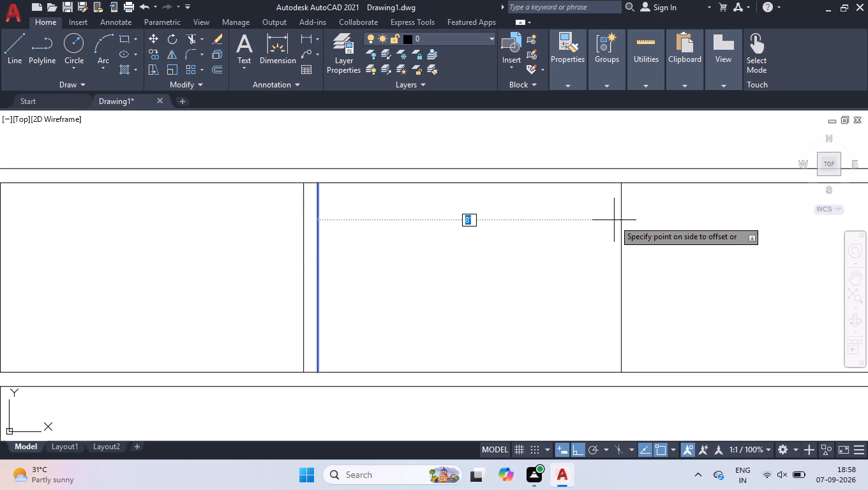
{"action": "type", "text": "14'"}
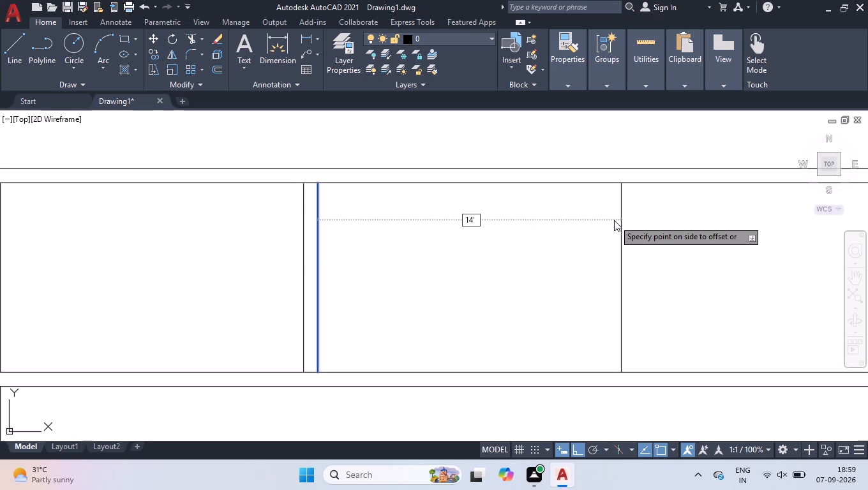
{"action": "key", "text": "8"}
{"action": "key", "text": "Return"}
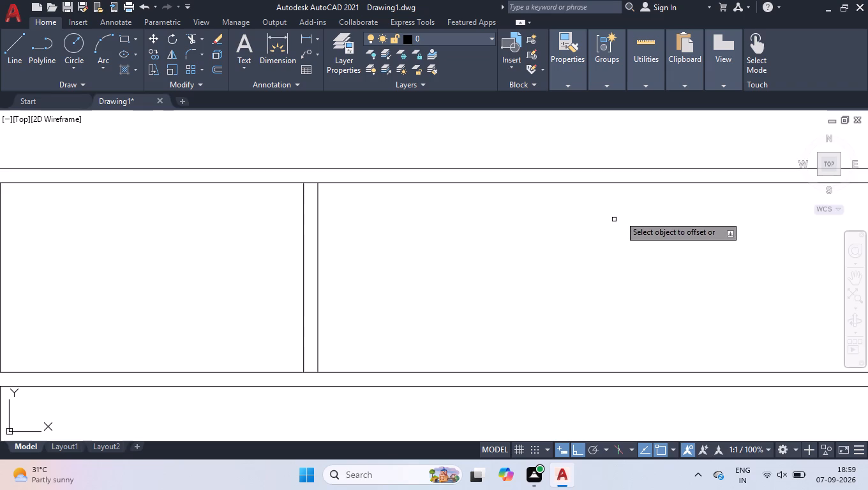
Offset the newest vertical line in the topmost room 4.5" to the right to form the second partition, and finish offsetting.
{"action": "scroll", "coordinate": [495, 299], "scroll_direction": "down", "scroll_amount": 3}
{"action": "scroll", "coordinate": [627, 293], "scroll_direction": "up", "scroll_amount": 2}
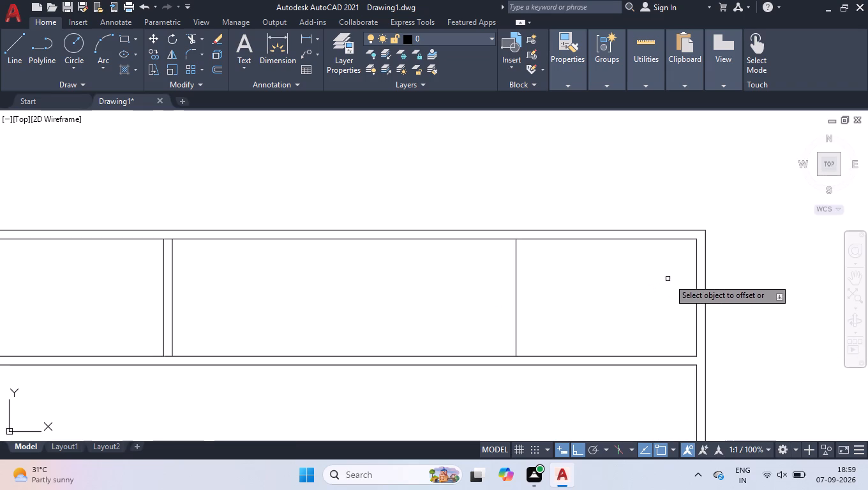
{"action": "scroll", "coordinate": [689, 281], "scroll_direction": "up", "scroll_amount": 1}
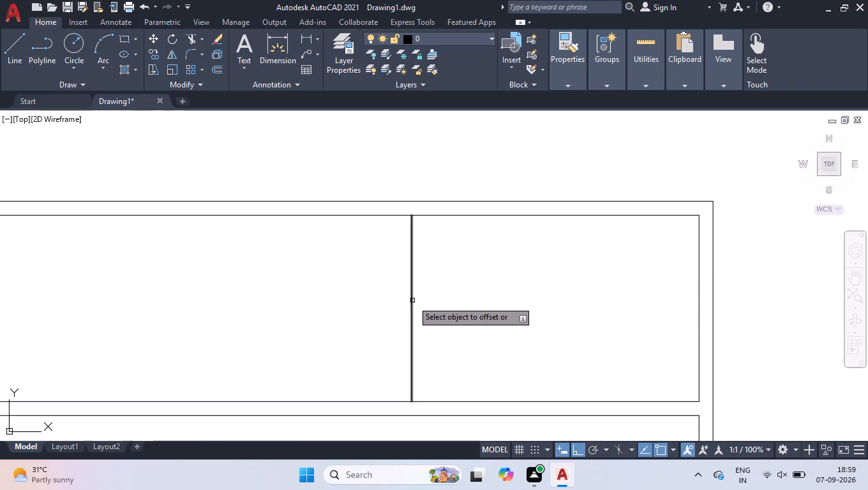
{"action": "left_click", "coordinate": [412, 301]}
{"action": "key", "text": "4"}
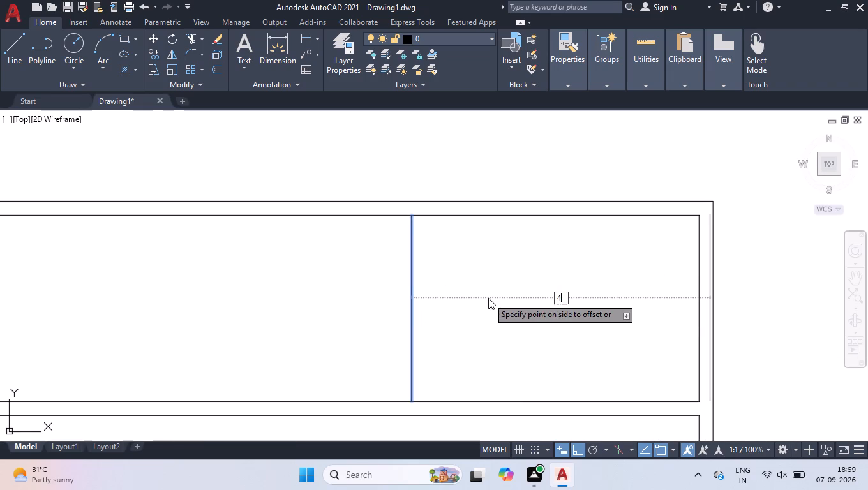
{"action": "key", "text": "period"}
{"action": "key", "text": "5"}
{"action": "key", "text": "Return"}
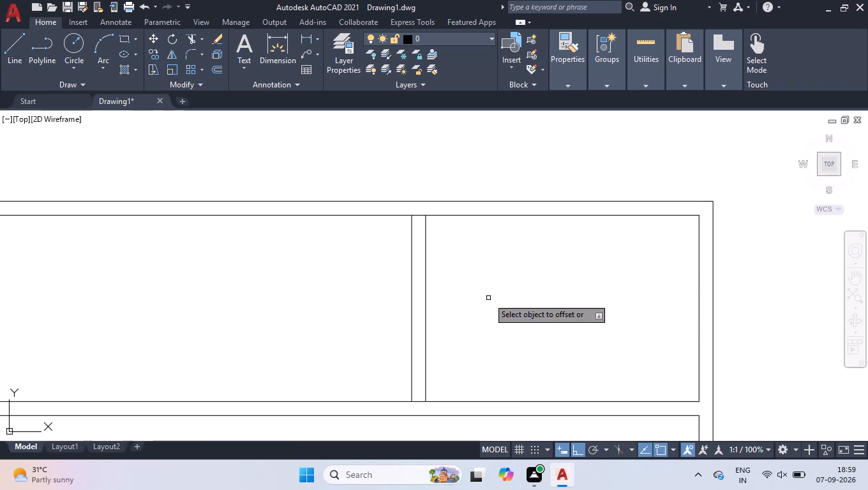
{"action": "key", "text": "Return"}
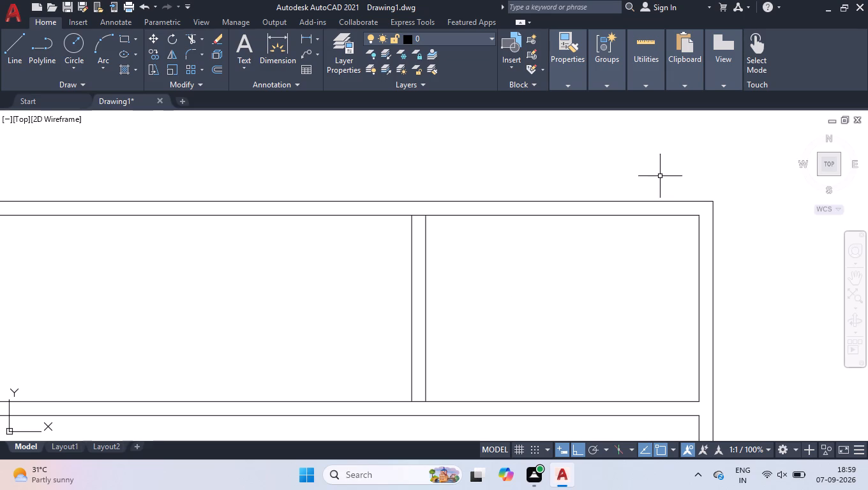
Offset the inner left wall line of the second room from the top 14'6" into the room.
{"action": "scroll", "coordinate": [646, 188], "scroll_direction": "down", "scroll_amount": 3}
{"action": "scroll", "coordinate": [645, 322], "scroll_direction": "up", "scroll_amount": 2}
{"action": "scroll", "coordinate": [652, 319], "scroll_direction": "down", "scroll_amount": 1}
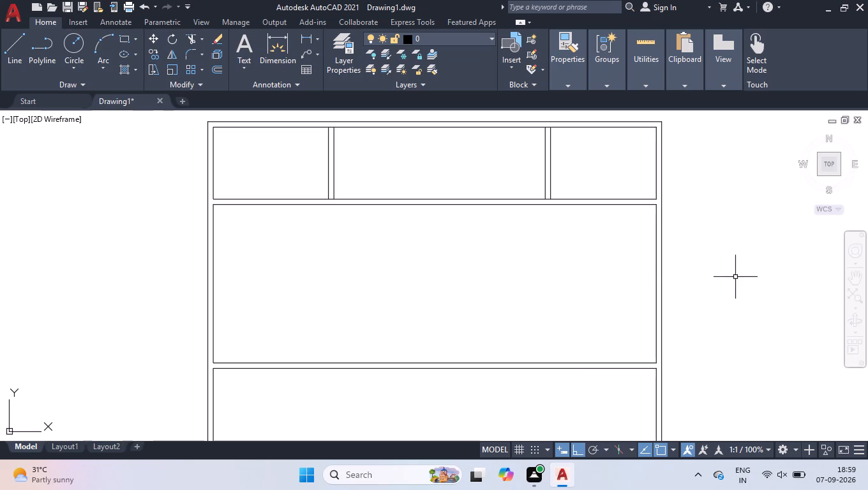
{"action": "scroll", "coordinate": [583, 283], "scroll_direction": "up", "scroll_amount": 1}
{"action": "scroll", "coordinate": [597, 278], "scroll_direction": "down", "scroll_amount": 1}
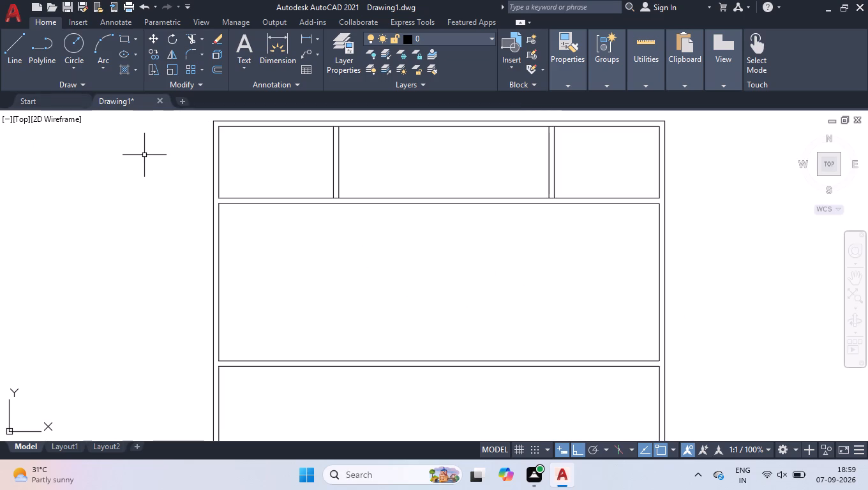
{"action": "type", "text": "off"}
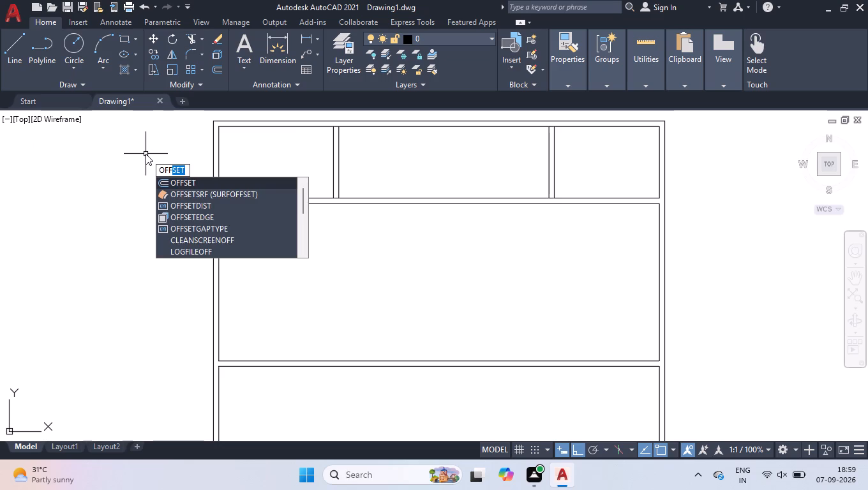
{"action": "key", "text": "Return"}
{"action": "key", "text": "1"}
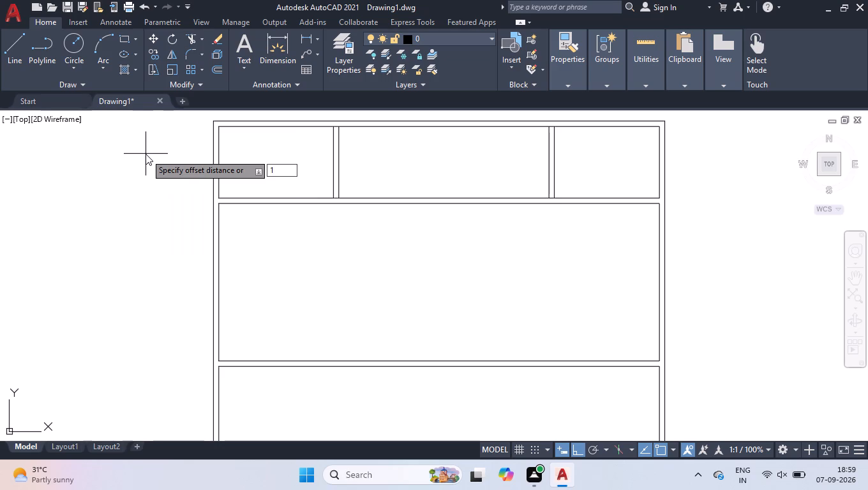
{"action": "type", "text": "4'6"}
{"action": "key", "text": "Return"}
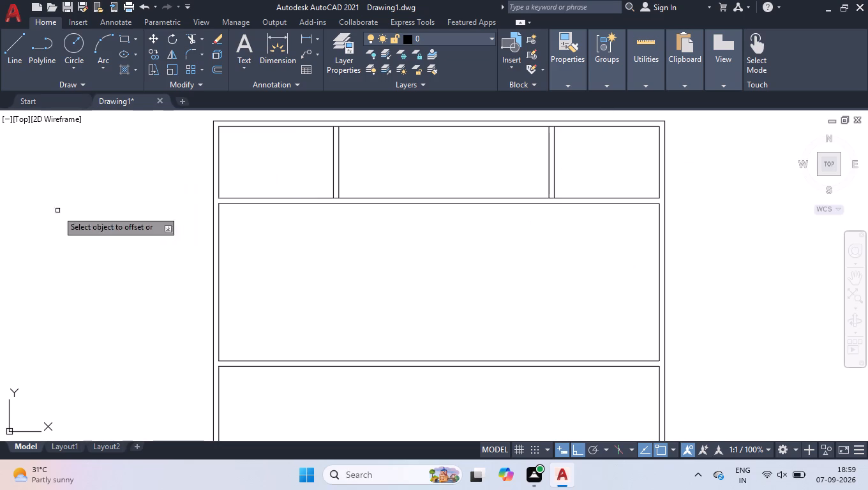
{"action": "left_click", "coordinate": [219, 266]}
{"action": "left_click", "coordinate": [272, 269]}
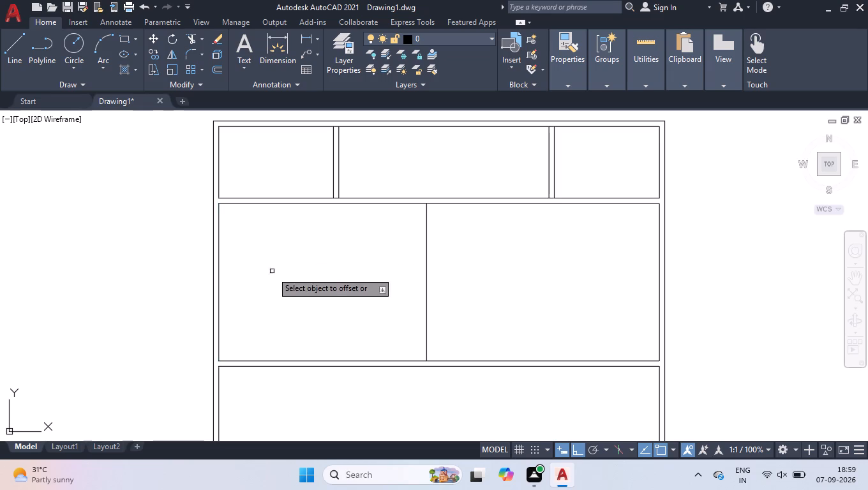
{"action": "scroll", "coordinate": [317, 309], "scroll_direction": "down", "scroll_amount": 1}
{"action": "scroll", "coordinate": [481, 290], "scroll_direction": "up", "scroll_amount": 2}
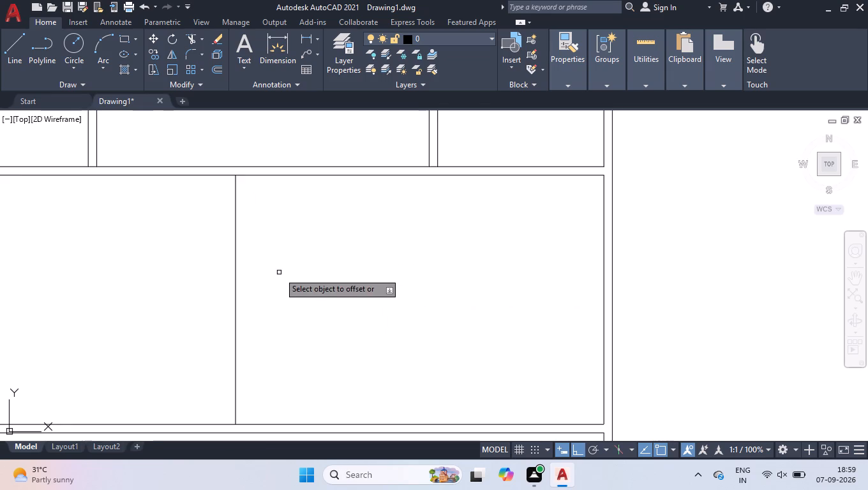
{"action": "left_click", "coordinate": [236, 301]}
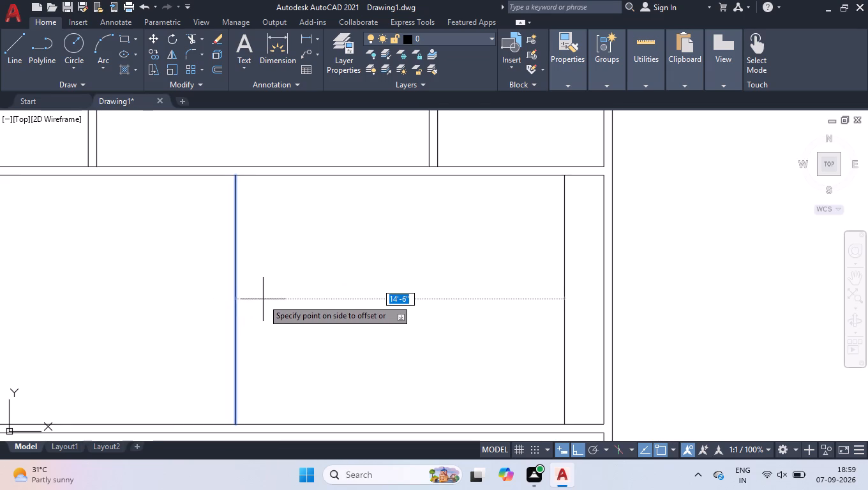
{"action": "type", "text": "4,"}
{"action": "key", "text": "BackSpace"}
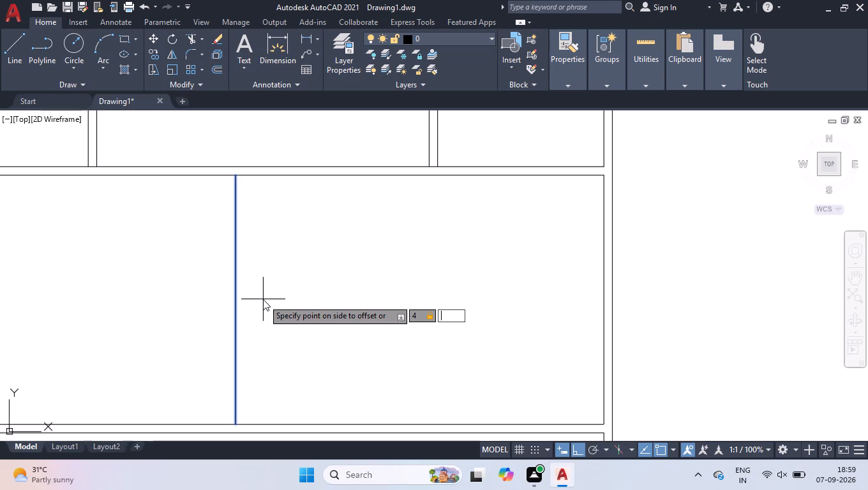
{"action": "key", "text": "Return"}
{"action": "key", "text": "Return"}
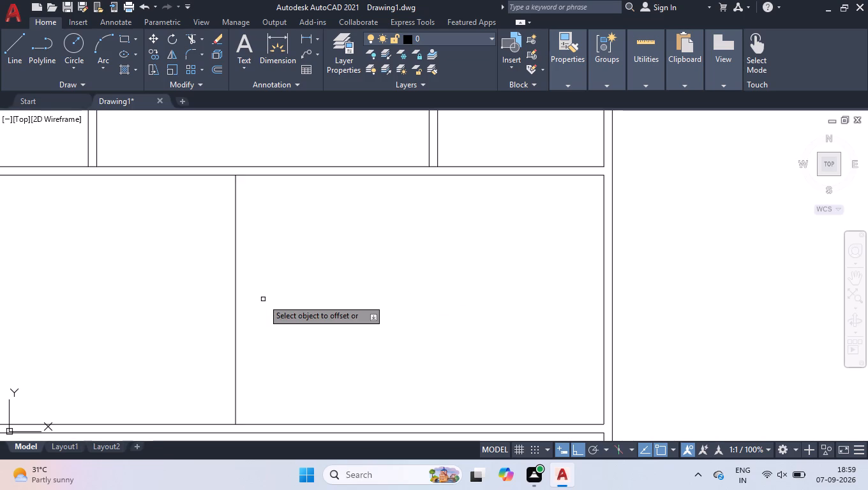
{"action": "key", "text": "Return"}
Offset the new vertical line in the second room 4.5" to the right to form the partition's thickness.
{"action": "key", "text": "space"}
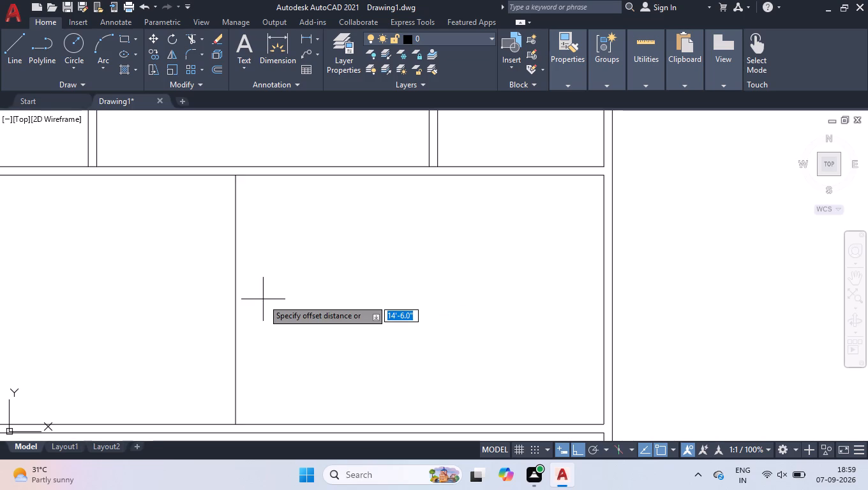
{"action": "type", "text": "4.5"}
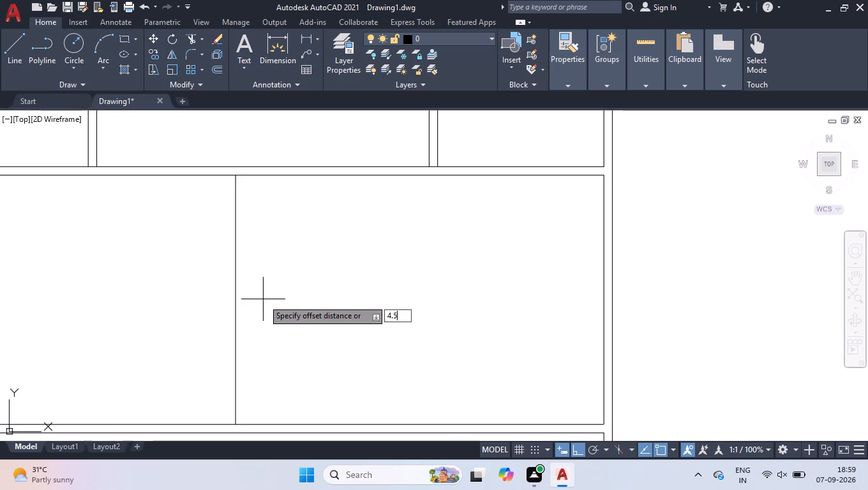
{"action": "key", "text": "Return"}
{"action": "left_click", "coordinate": [236, 283]}
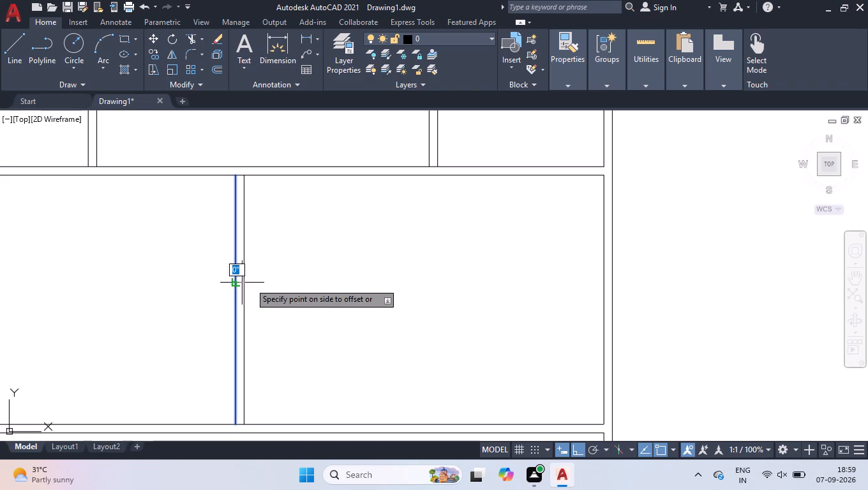
{"action": "left_click", "coordinate": [270, 281]}
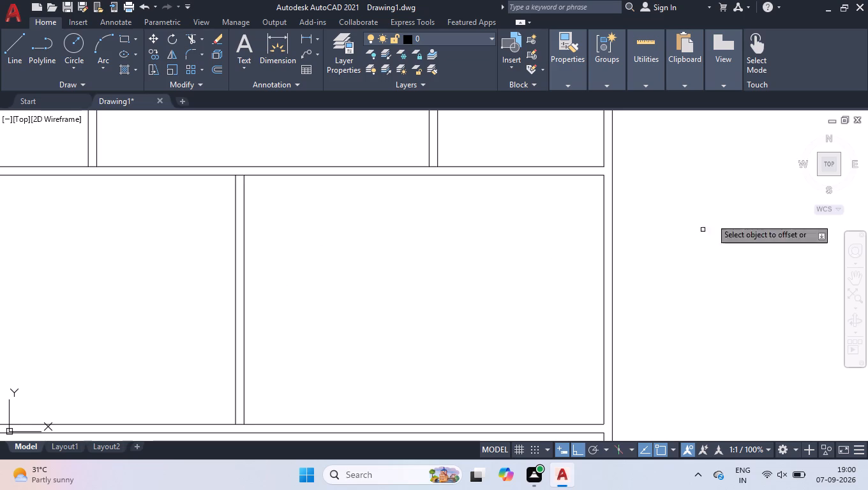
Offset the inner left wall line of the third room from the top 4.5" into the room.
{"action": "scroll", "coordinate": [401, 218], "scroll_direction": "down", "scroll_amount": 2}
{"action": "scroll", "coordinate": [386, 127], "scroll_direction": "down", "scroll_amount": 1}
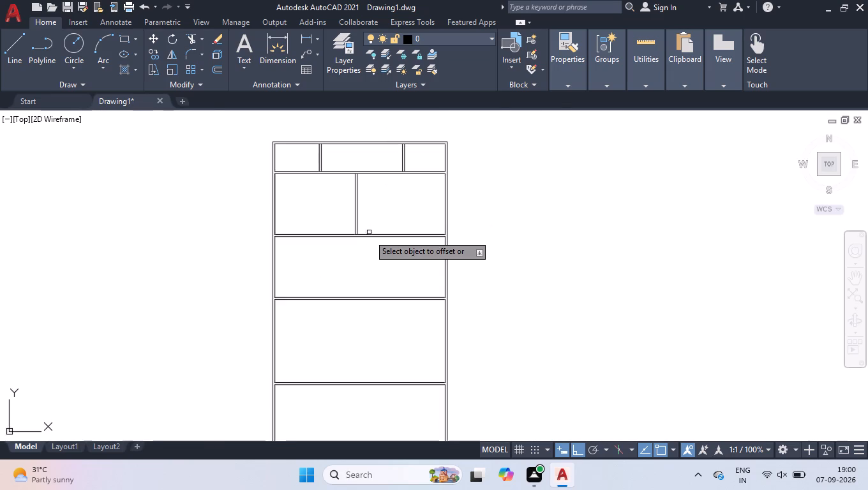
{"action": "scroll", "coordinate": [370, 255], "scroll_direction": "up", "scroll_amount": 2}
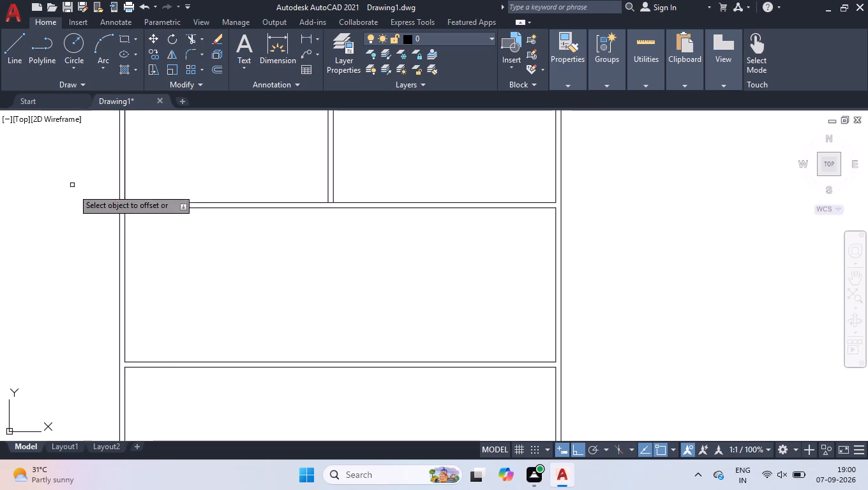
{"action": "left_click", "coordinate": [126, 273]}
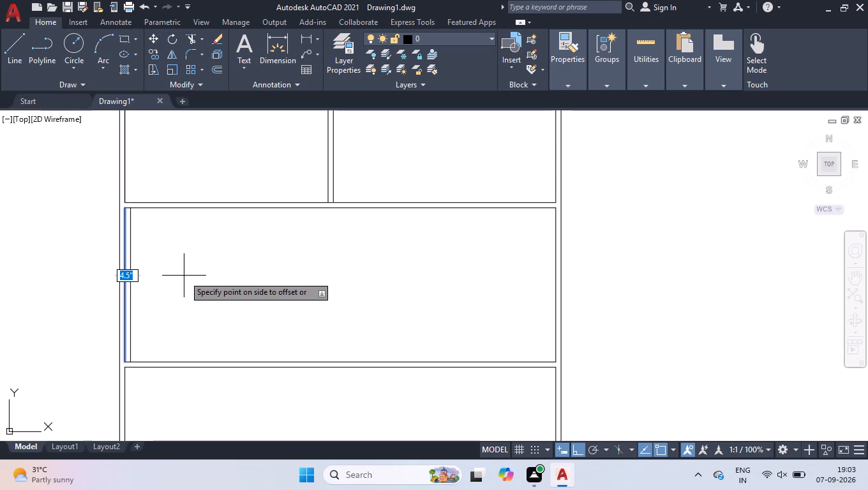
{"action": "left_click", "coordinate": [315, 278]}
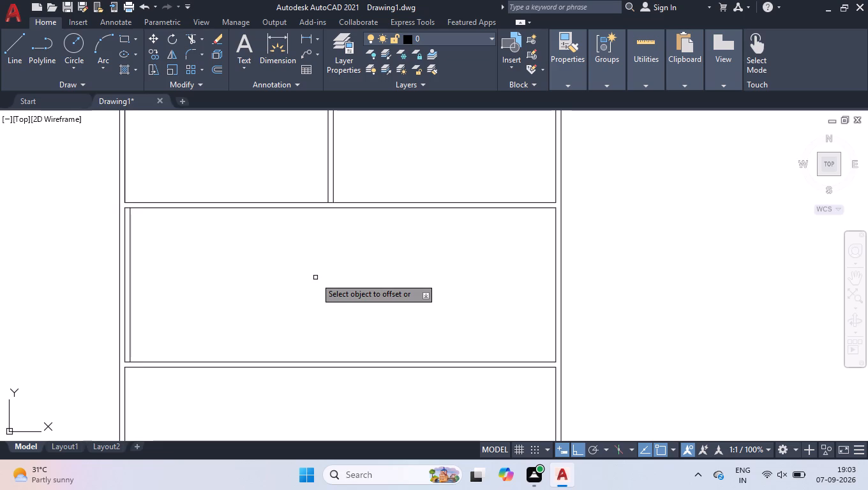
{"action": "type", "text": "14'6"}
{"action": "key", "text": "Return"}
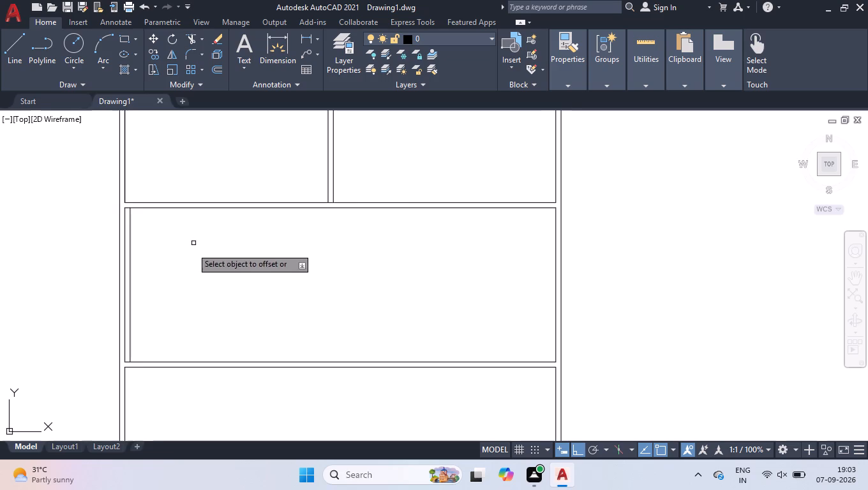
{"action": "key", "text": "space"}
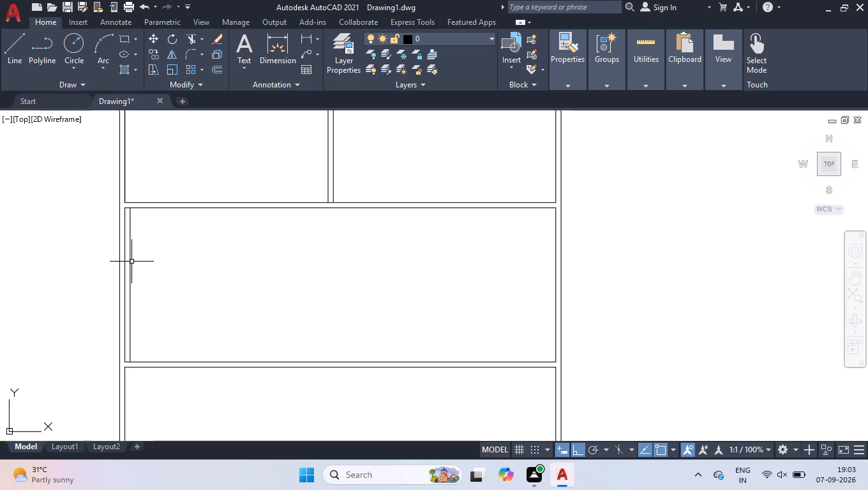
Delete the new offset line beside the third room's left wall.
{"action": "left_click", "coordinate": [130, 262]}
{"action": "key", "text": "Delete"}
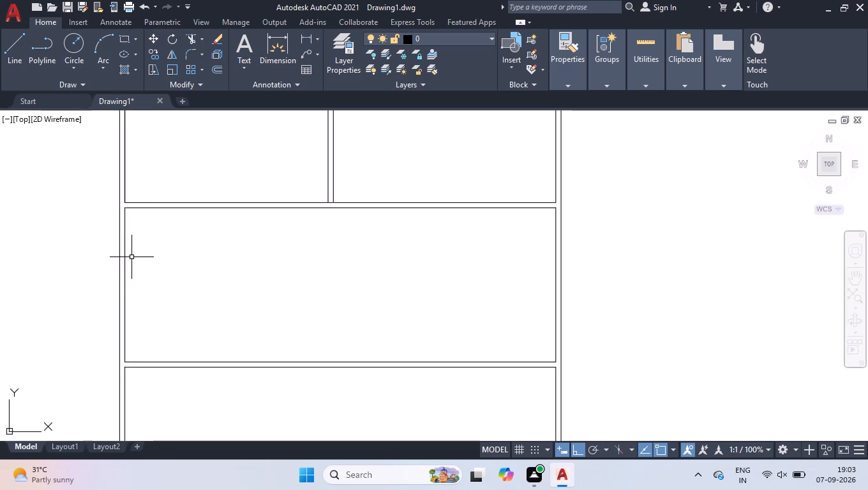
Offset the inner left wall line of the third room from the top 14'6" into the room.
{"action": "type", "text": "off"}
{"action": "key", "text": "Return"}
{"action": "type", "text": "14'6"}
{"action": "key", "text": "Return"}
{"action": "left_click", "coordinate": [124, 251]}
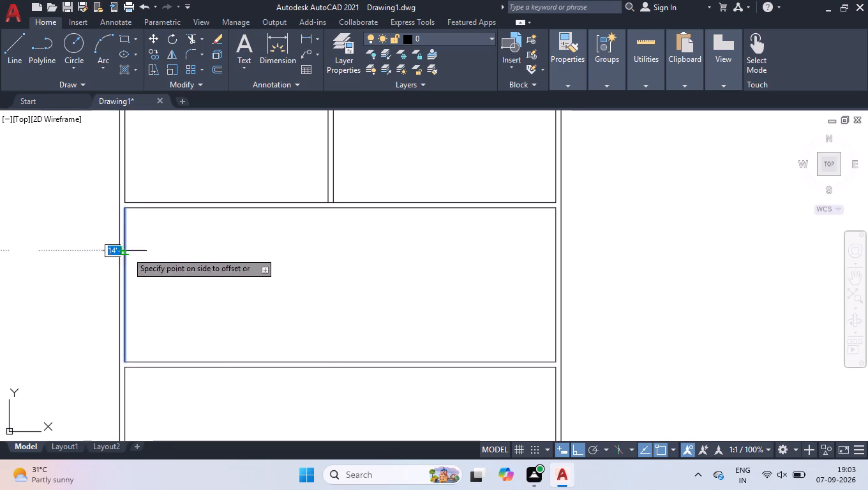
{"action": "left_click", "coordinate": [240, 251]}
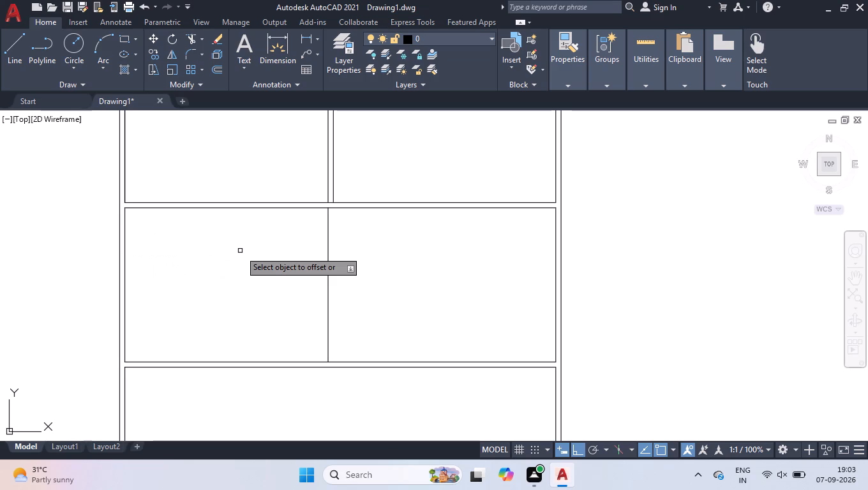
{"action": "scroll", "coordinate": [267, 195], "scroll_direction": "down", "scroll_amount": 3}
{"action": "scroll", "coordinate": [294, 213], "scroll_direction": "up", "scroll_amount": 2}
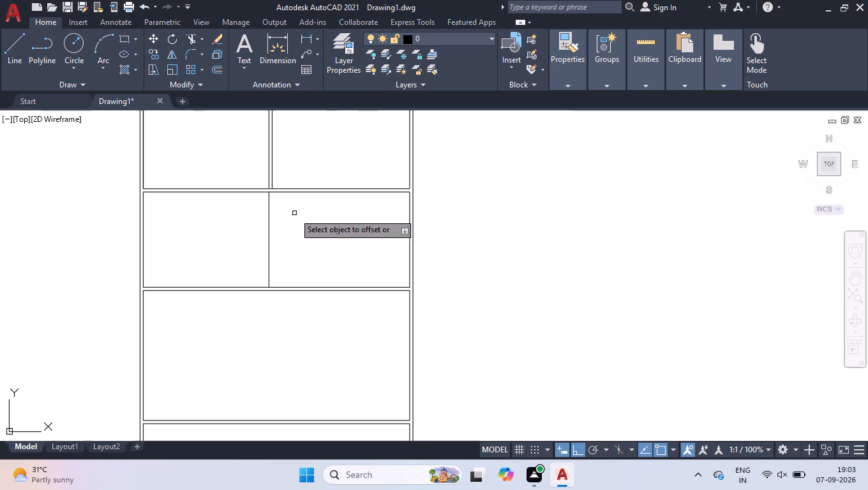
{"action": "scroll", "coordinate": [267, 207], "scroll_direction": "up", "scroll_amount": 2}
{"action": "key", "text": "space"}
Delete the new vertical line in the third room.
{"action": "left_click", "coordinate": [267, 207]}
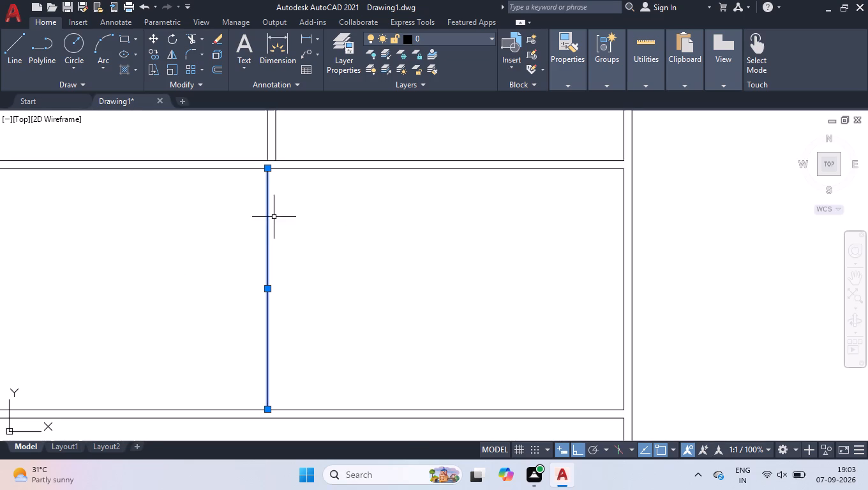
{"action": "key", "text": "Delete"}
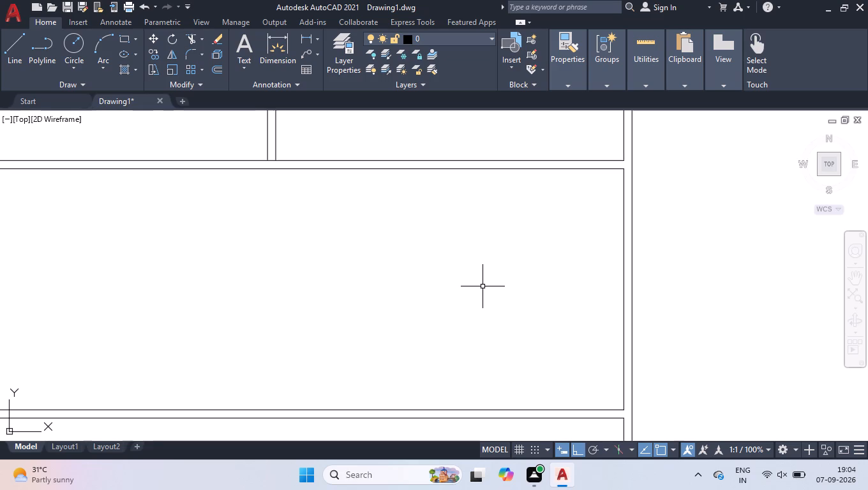
Offset the inner left wall line of the third room from the top 4' into the room.
{"action": "scroll", "coordinate": [477, 246], "scroll_direction": "down", "scroll_amount": 2}
{"action": "scroll", "coordinate": [331, 255], "scroll_direction": "up", "scroll_amount": 2}
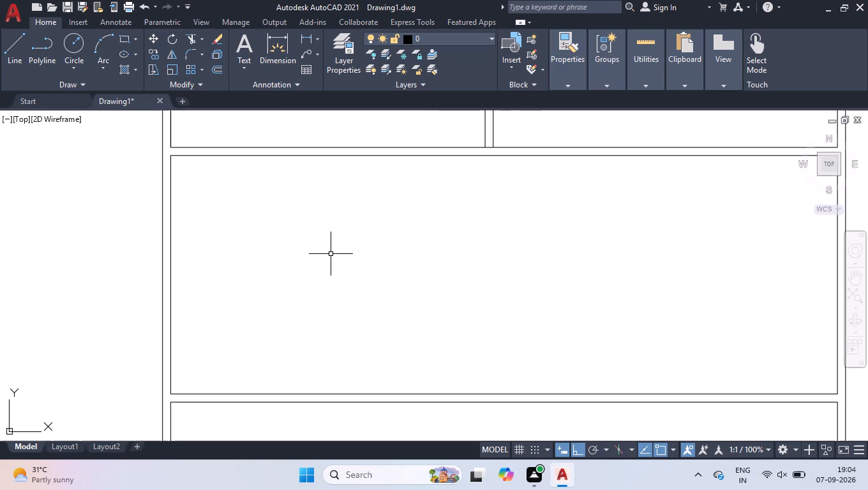
{"action": "type", "text": "off"}
{"action": "key", "text": "Return"}
{"action": "type", "text": "4'"}
{"action": "key", "text": "Return"}
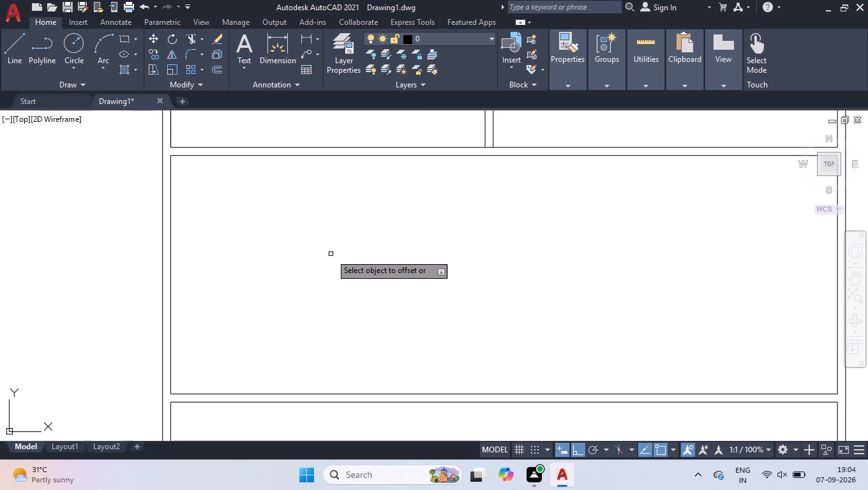
{"action": "left_click", "coordinate": [172, 246]}
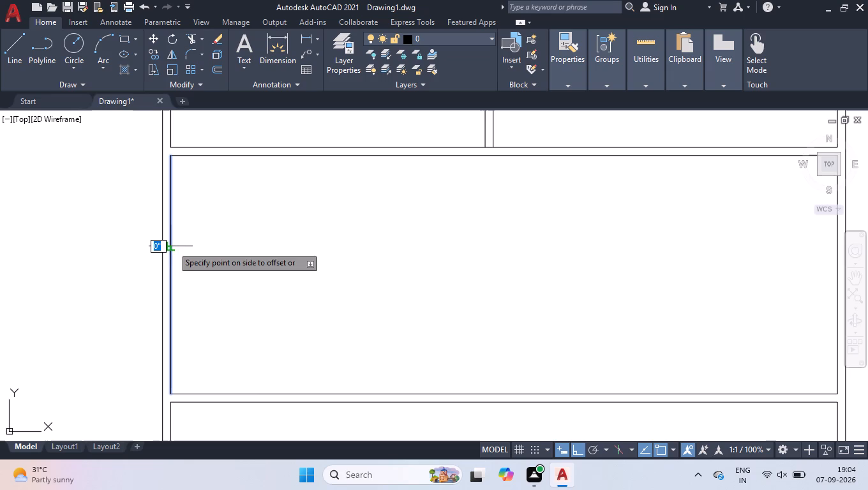
{"action": "left_click", "coordinate": [223, 241]}
Offset the new vertical line in the third room 4.5" to the right as the partition's thickness, and finish offsetting.
{"action": "left_click", "coordinate": [257, 269]}
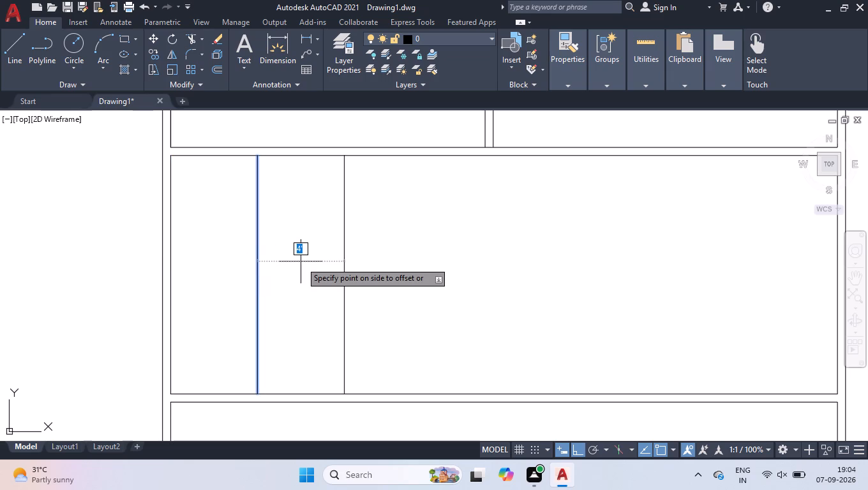
{"action": "type", "text": "4.5"}
{"action": "key", "text": "Return"}
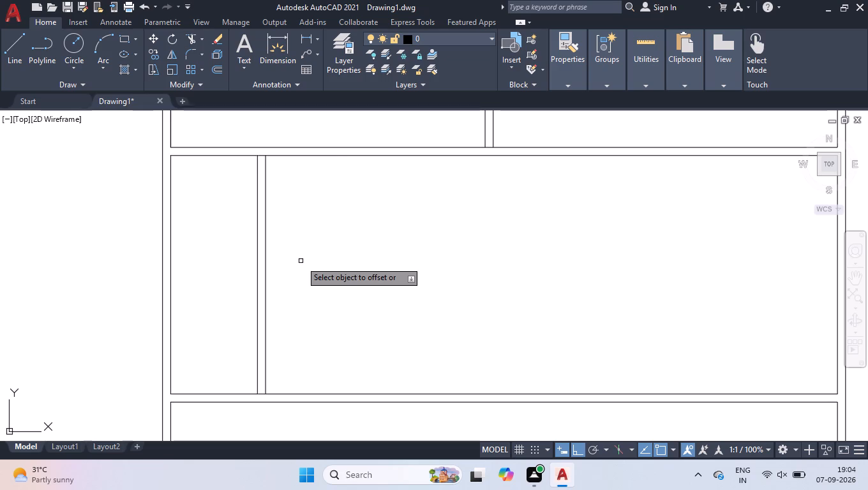
{"action": "scroll", "coordinate": [318, 206], "scroll_direction": "down", "scroll_amount": 1}
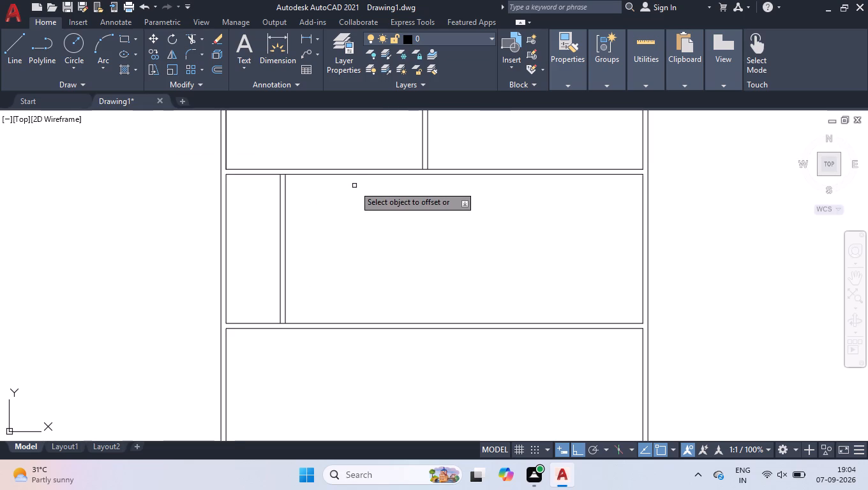
{"action": "scroll", "coordinate": [327, 189], "scroll_direction": "down", "scroll_amount": 1}
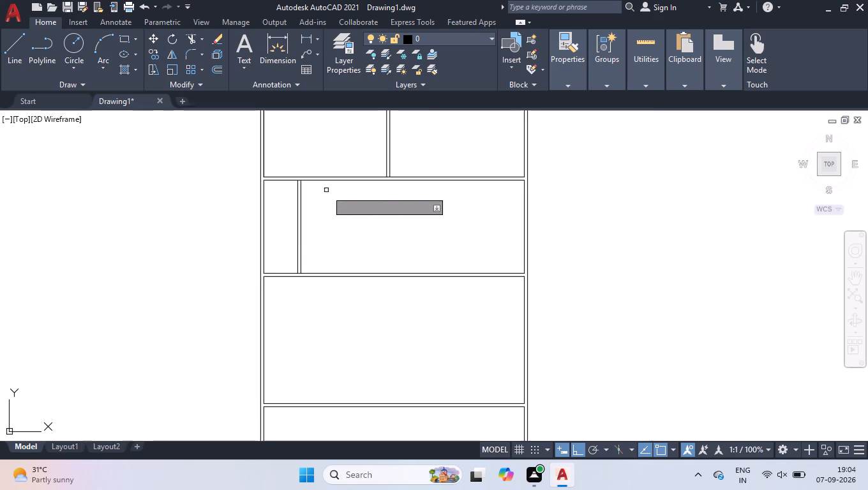
{"action": "scroll", "coordinate": [320, 175], "scroll_direction": "up", "scroll_amount": 1}
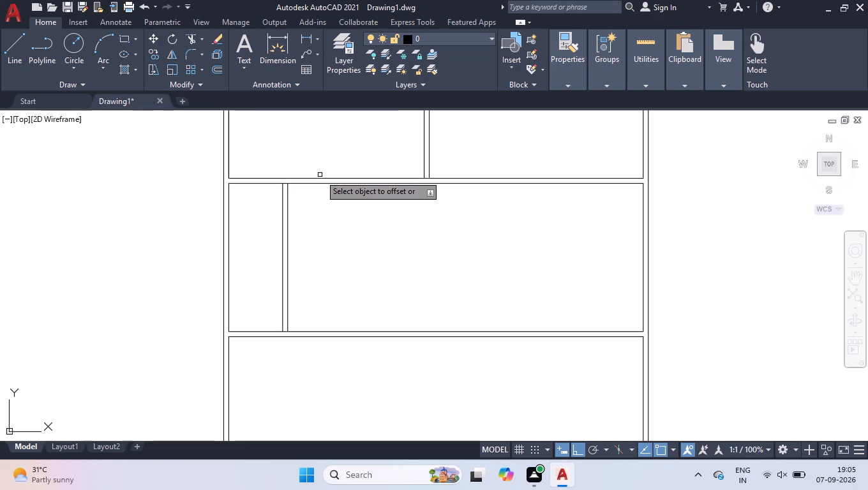
{"action": "key", "text": "space"}
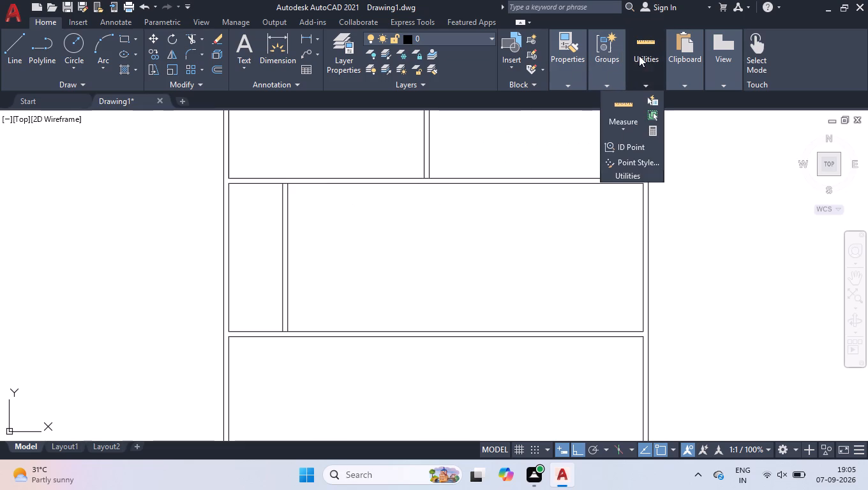
Measure the width and height of the third room's space right of the new partition.
{"action": "left_click", "coordinate": [625, 105]}
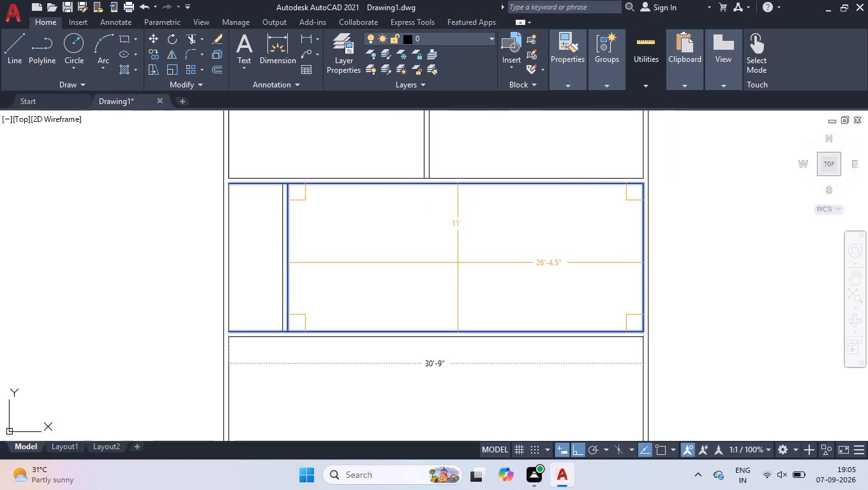
{"action": "key", "text": "space"}
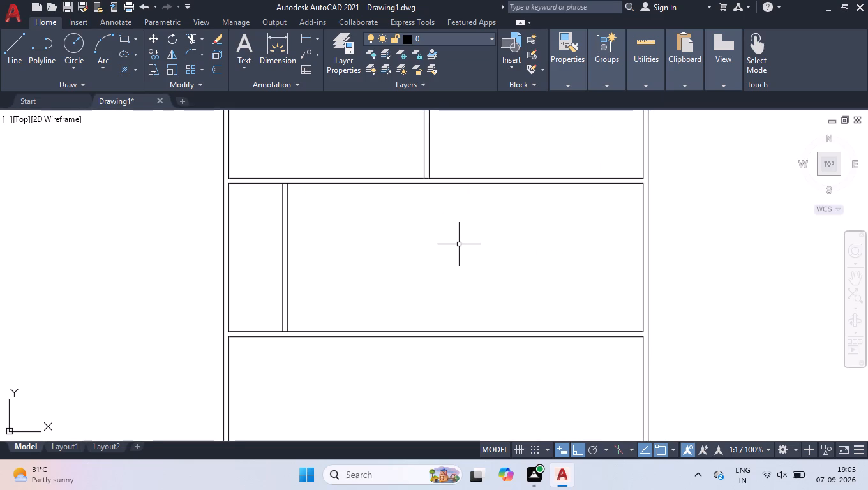
Measure the interior height of the bottom room with the Quick measure option.
{"action": "scroll", "coordinate": [419, 233], "scroll_direction": "down", "scroll_amount": 2}
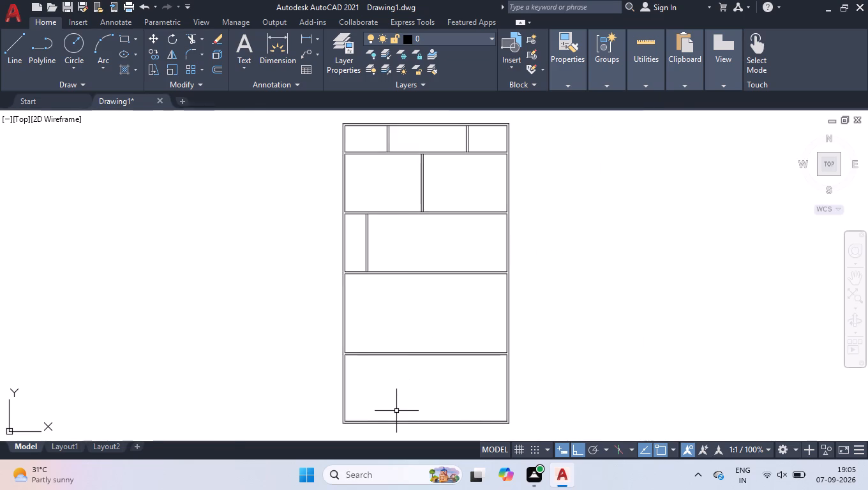
{"action": "scroll", "coordinate": [396, 413], "scroll_direction": "up", "scroll_amount": 2}
{"action": "scroll", "coordinate": [382, 339], "scroll_direction": "down", "scroll_amount": 2}
{"action": "scroll", "coordinate": [364, 383], "scroll_direction": "up", "scroll_amount": 2}
{"action": "scroll", "coordinate": [343, 322], "scroll_direction": "up", "scroll_amount": 1}
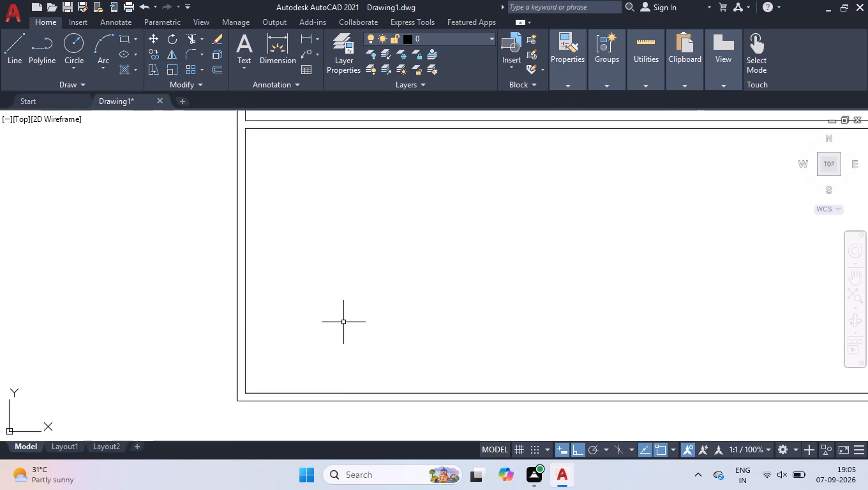
{"action": "key", "text": "space"}
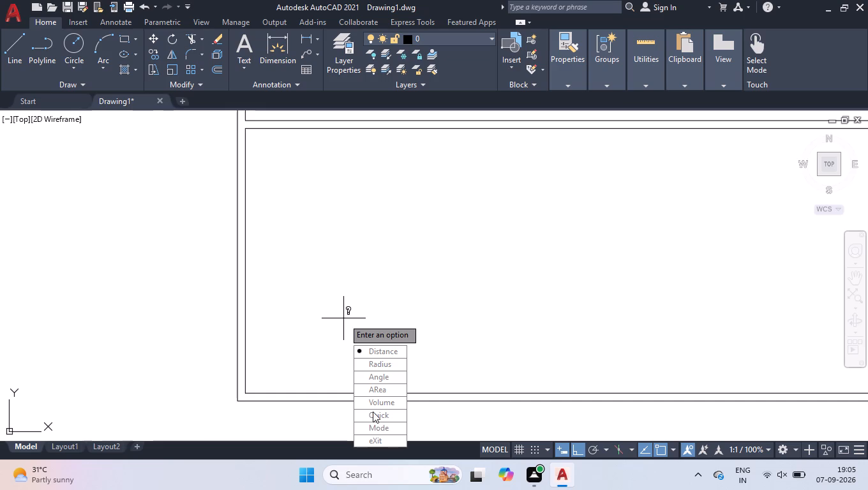
{"action": "left_click_drag", "start_coordinate": [373, 412], "coordinate": [342, 311]}
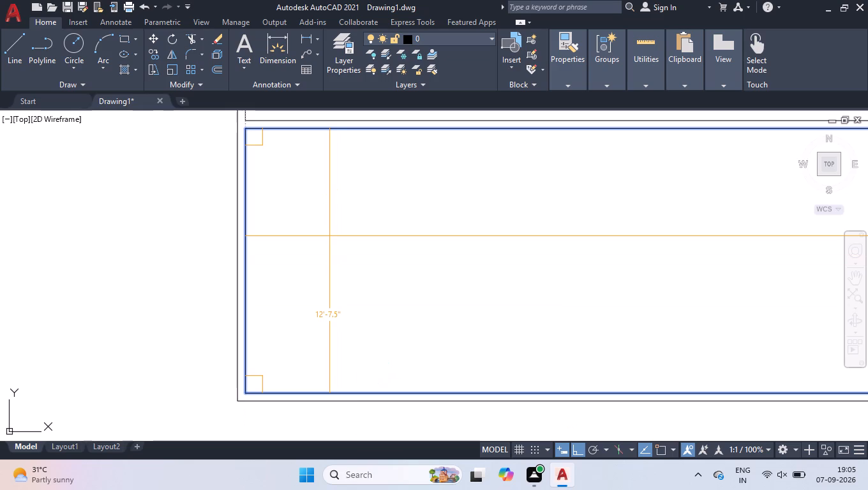
{"action": "key", "text": "space"}
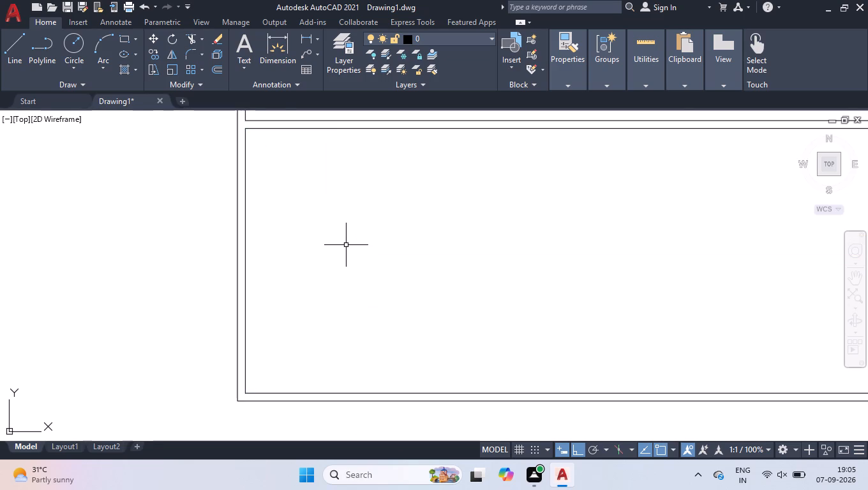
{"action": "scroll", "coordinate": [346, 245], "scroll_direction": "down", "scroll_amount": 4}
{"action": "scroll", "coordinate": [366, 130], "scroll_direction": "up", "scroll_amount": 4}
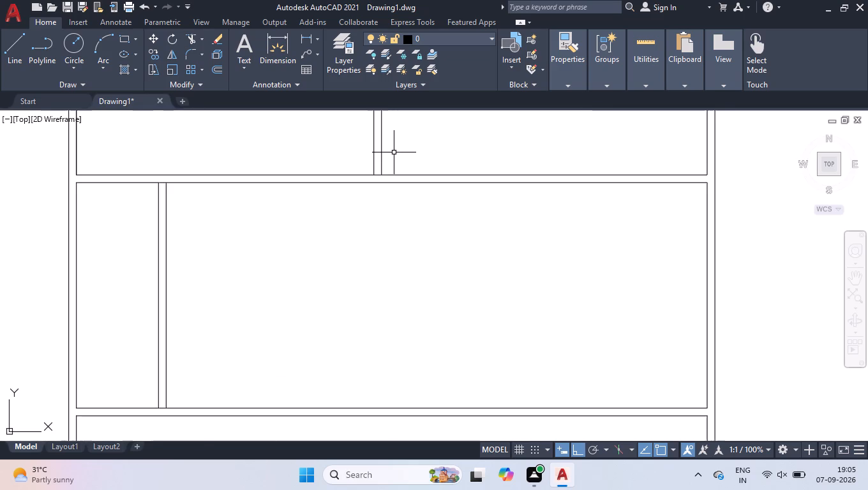
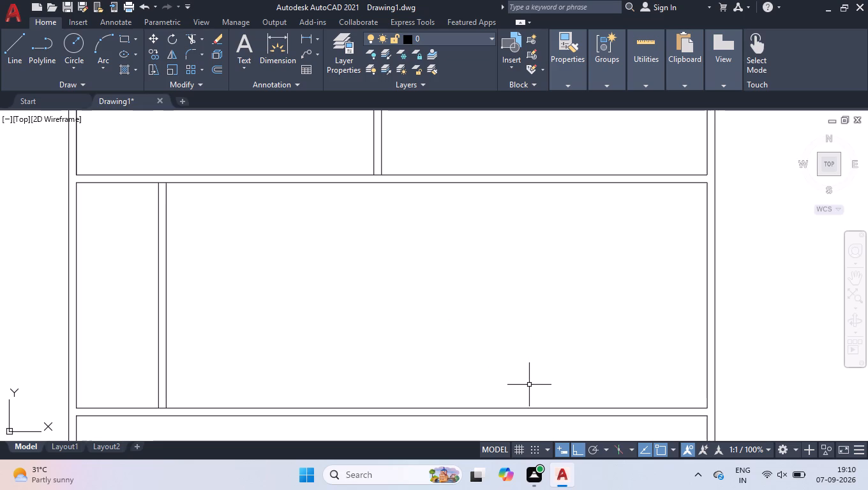
Inspect the quick properties of the bottom room's upper wall line, and clear the selection.
{"action": "double_click", "coordinate": [508, 415]}
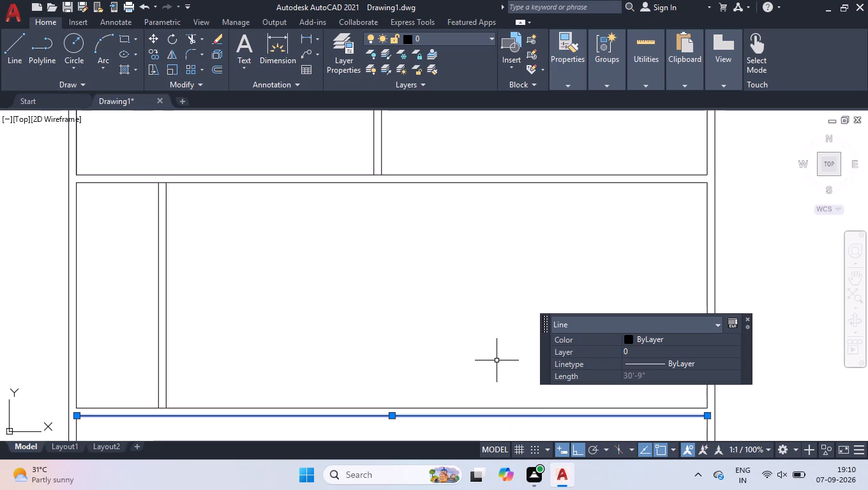
{"action": "right_click", "coordinate": [459, 301]}
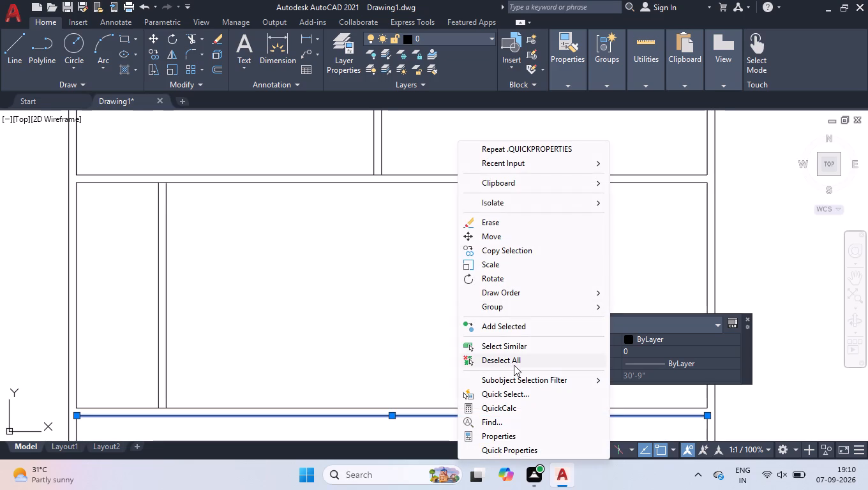
{"action": "left_click", "coordinate": [514, 365]}
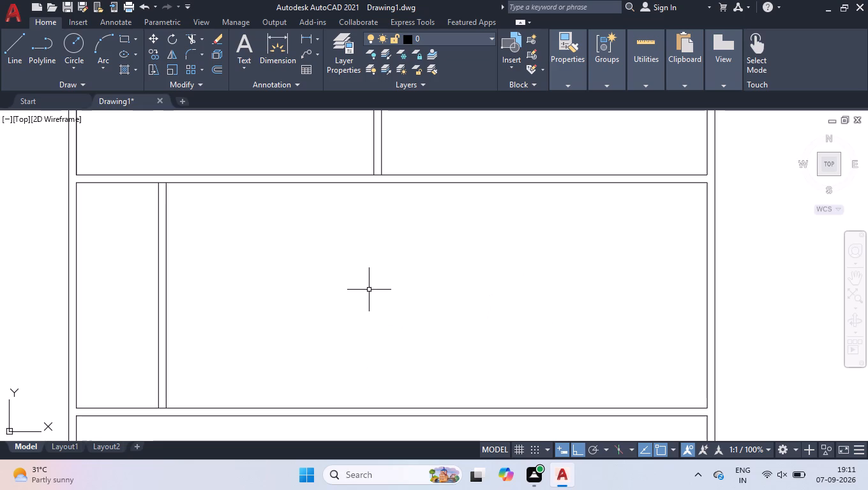
Start an Offset, specifying its distance by a first point in the empty space right of the third room's outer wall.
{"action": "scroll", "coordinate": [369, 272], "scroll_direction": "down", "scroll_amount": 1}
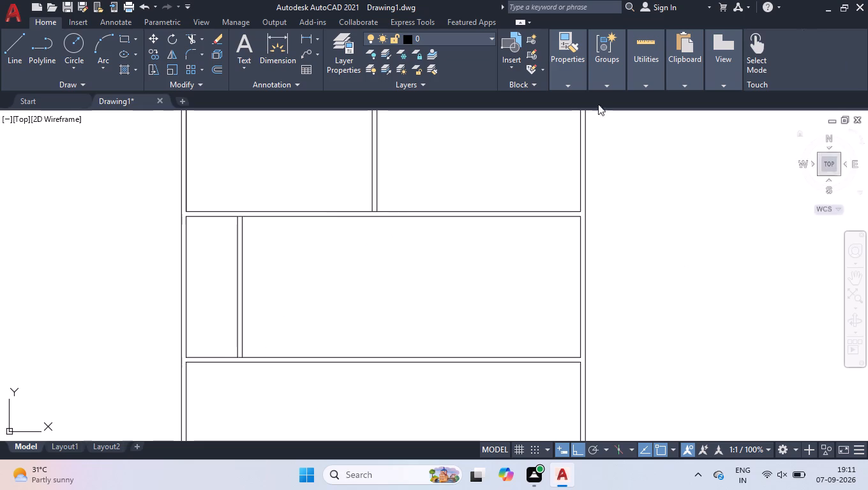
{"action": "type", "text": "off"}
{"action": "key", "text": "Return"}
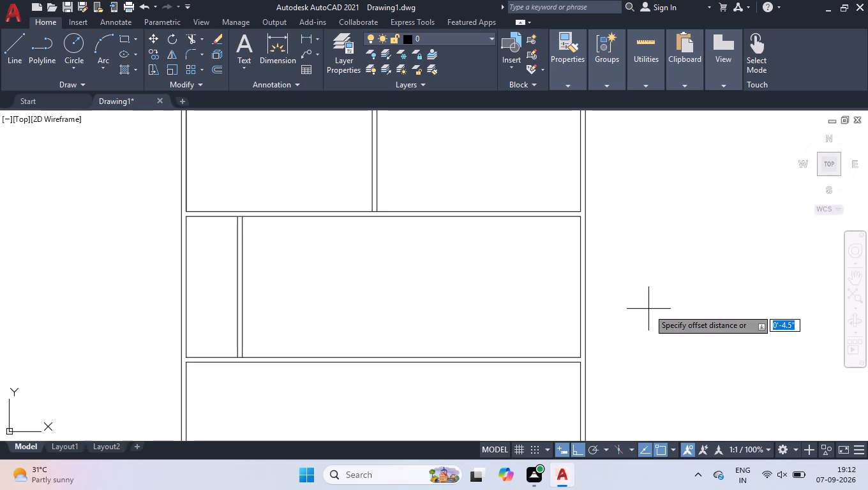
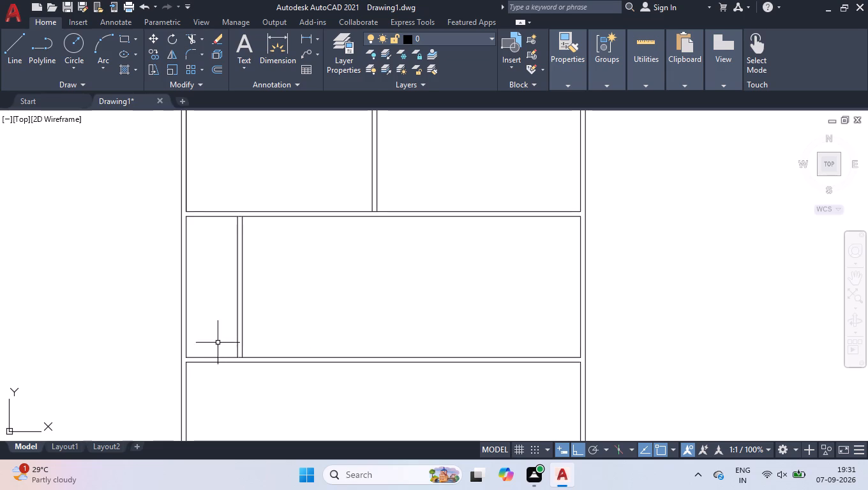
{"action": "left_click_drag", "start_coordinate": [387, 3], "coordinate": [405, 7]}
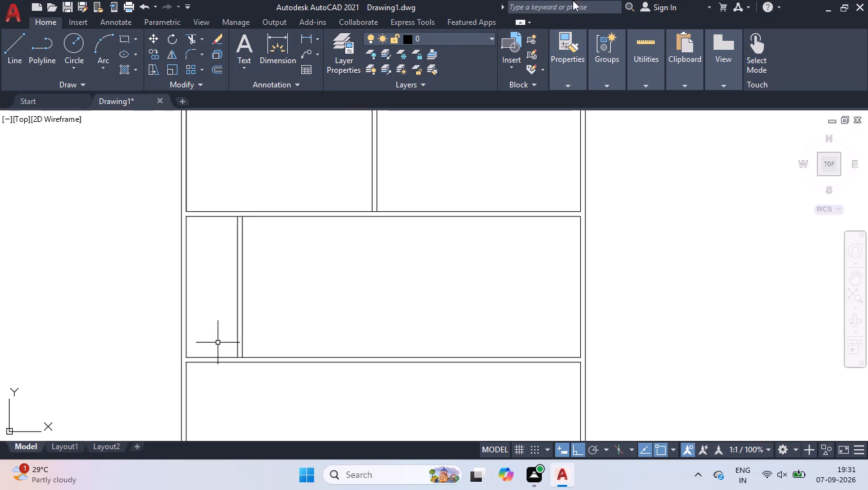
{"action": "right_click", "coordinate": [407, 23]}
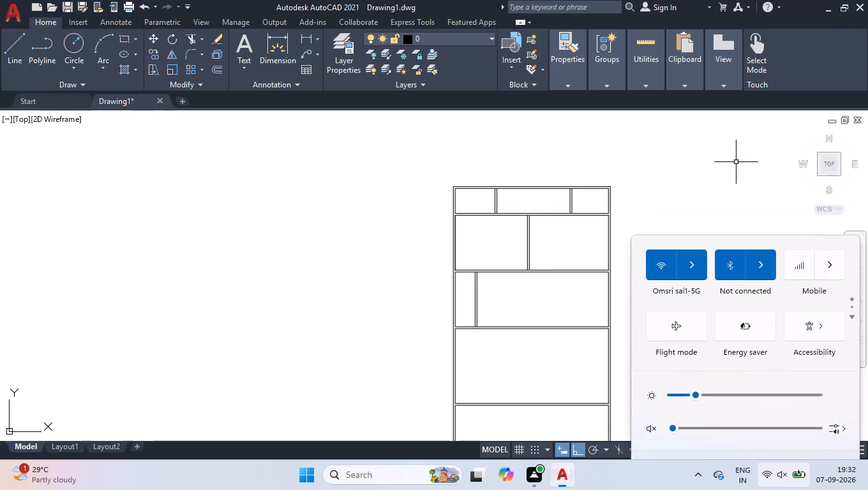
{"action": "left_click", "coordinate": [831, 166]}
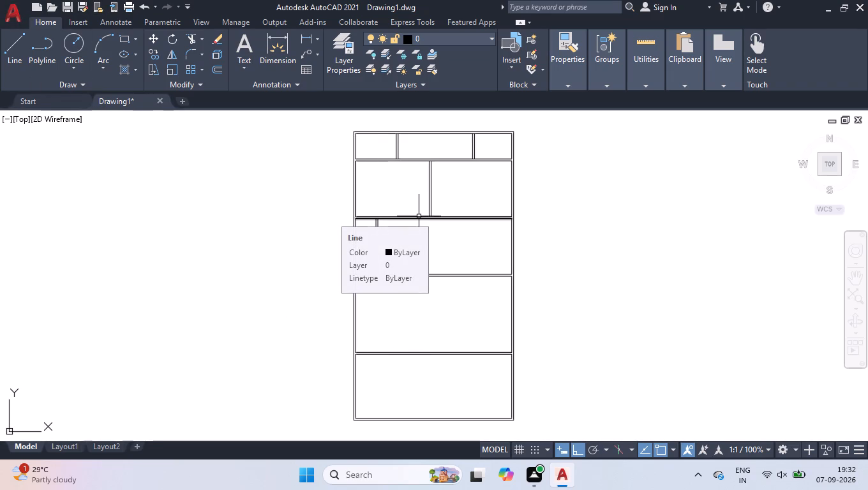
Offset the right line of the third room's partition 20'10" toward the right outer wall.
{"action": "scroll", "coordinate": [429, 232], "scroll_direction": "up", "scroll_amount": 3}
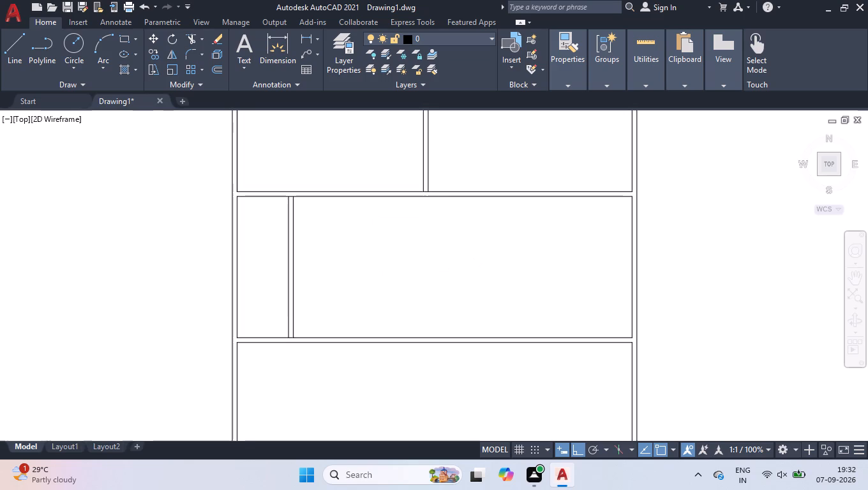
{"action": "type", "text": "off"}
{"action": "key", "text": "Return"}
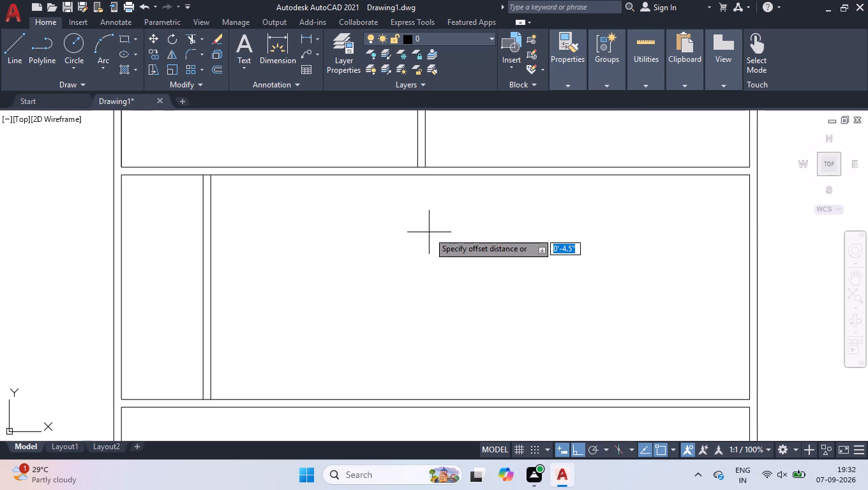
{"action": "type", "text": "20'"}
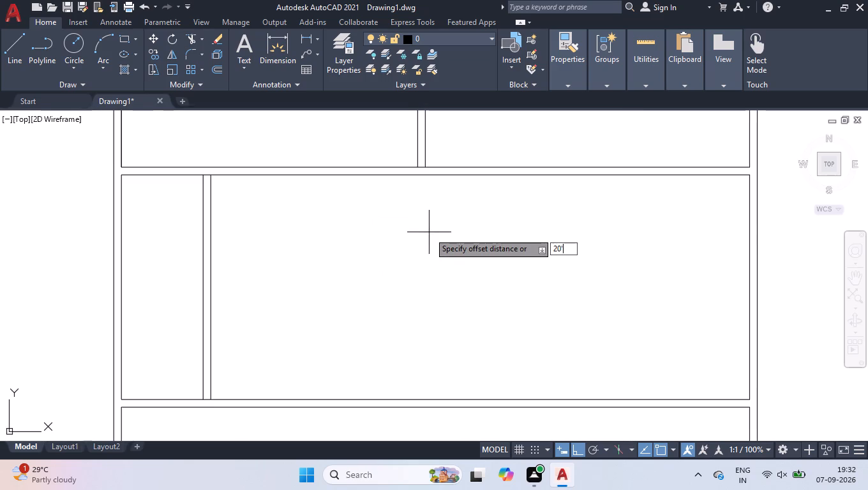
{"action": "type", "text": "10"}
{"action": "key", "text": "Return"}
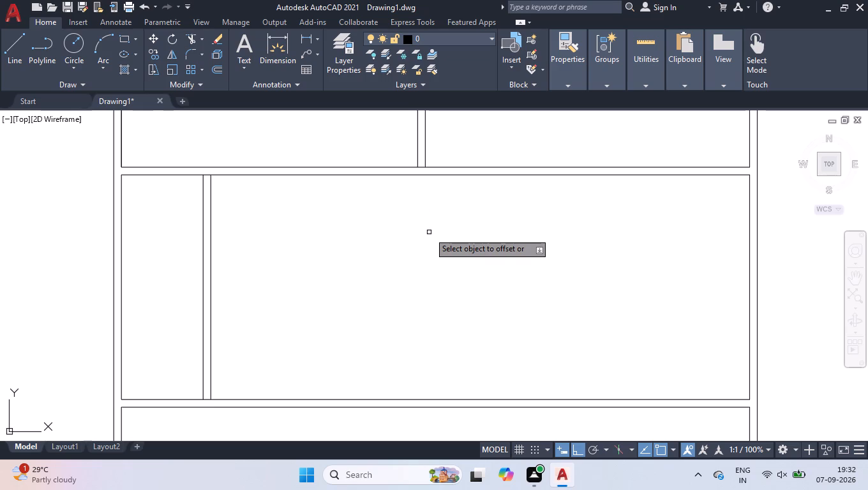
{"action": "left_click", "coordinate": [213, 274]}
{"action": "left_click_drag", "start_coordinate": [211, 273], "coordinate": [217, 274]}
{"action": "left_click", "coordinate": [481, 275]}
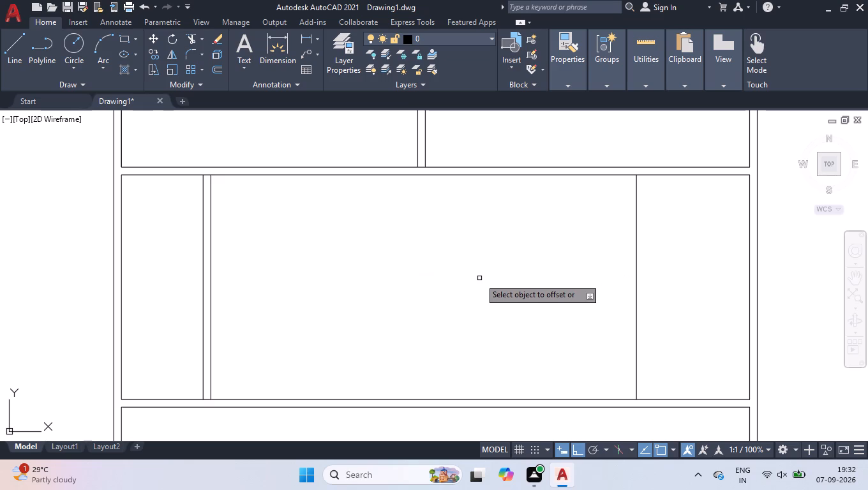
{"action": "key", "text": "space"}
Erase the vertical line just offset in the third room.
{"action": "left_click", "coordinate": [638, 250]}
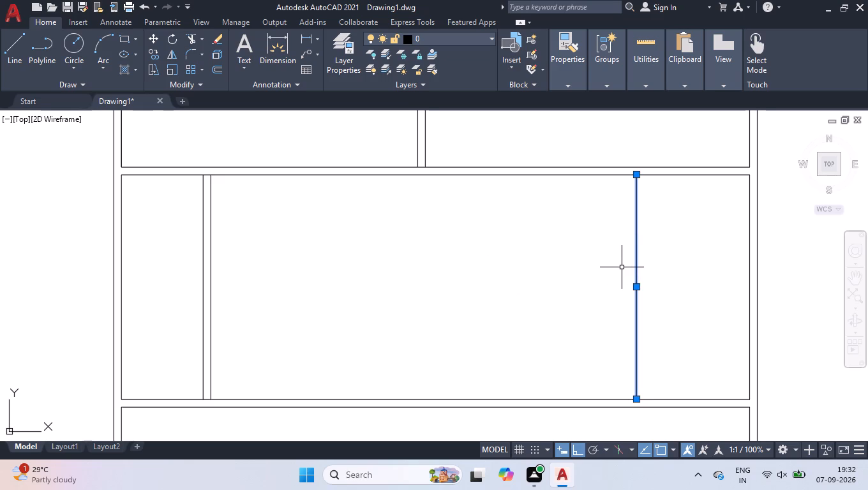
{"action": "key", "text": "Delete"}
Build a second partition in the third room by offsetting its right inner wall line 11' inward, and that line 4.5" further left.
{"action": "type", "text": "off"}
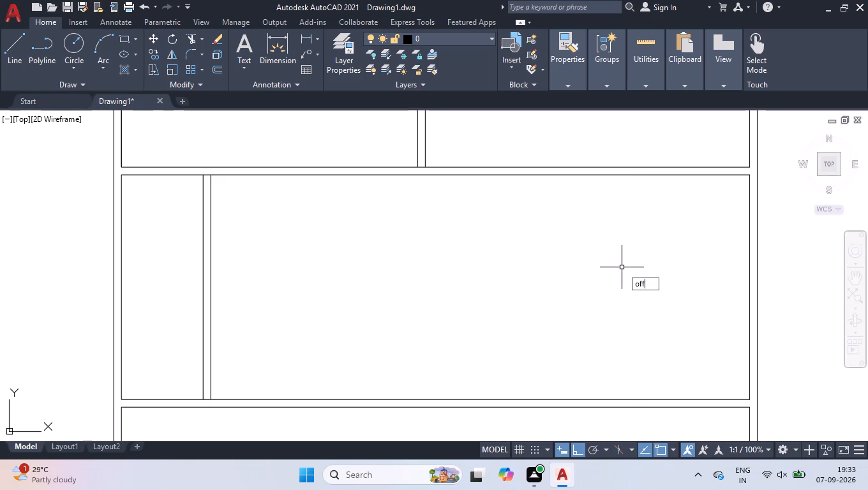
{"action": "key", "text": "Return"}
{"action": "type", "text": "11'"}
{"action": "key", "text": "Return"}
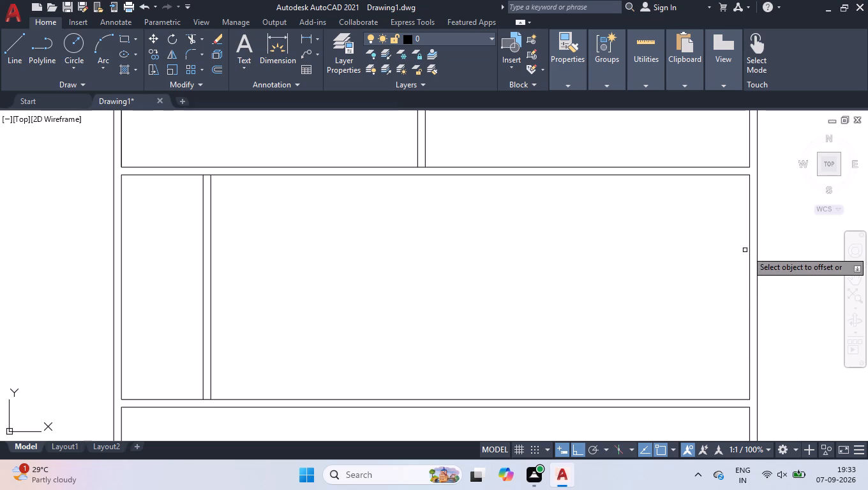
{"action": "left_click", "coordinate": [747, 255]}
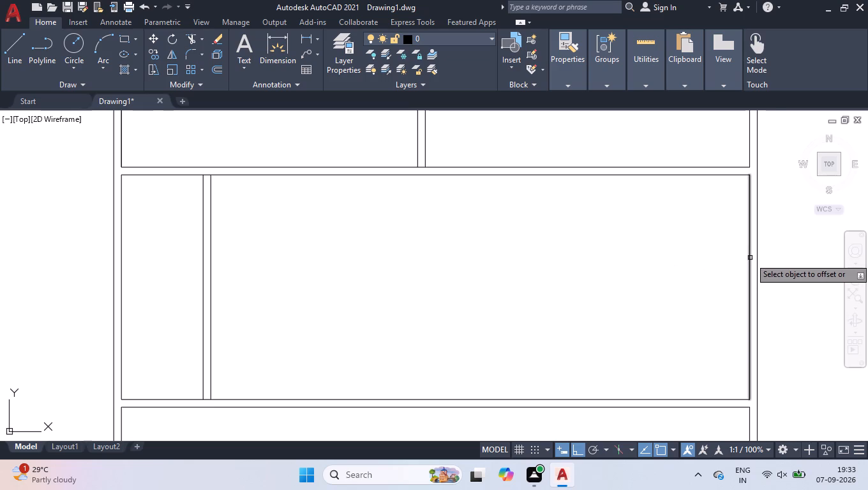
{"action": "left_click", "coordinate": [750, 253]}
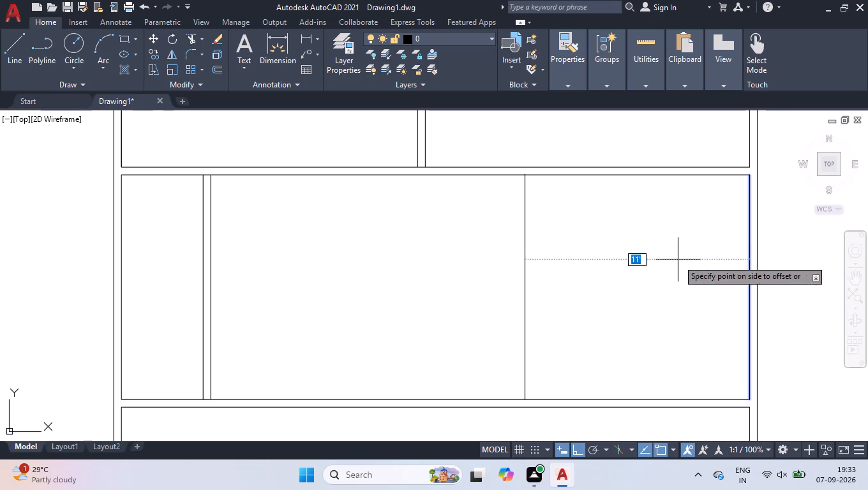
{"action": "left_click", "coordinate": [659, 267]}
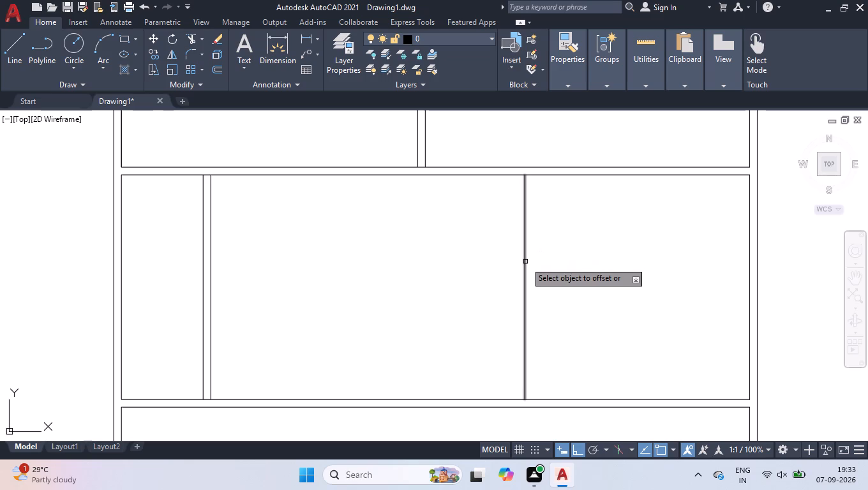
{"action": "left_click", "coordinate": [525, 262]}
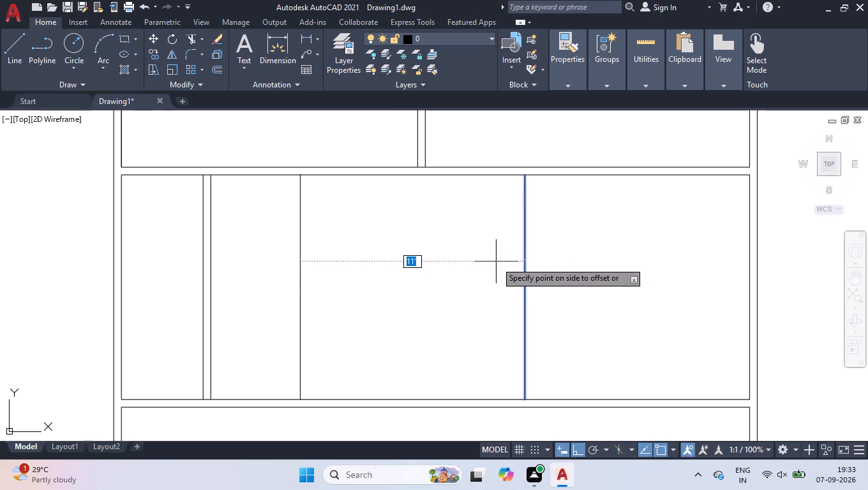
{"action": "type", "text": "4.5"}
{"action": "key", "text": "Return"}
{"action": "key", "text": "Return"}
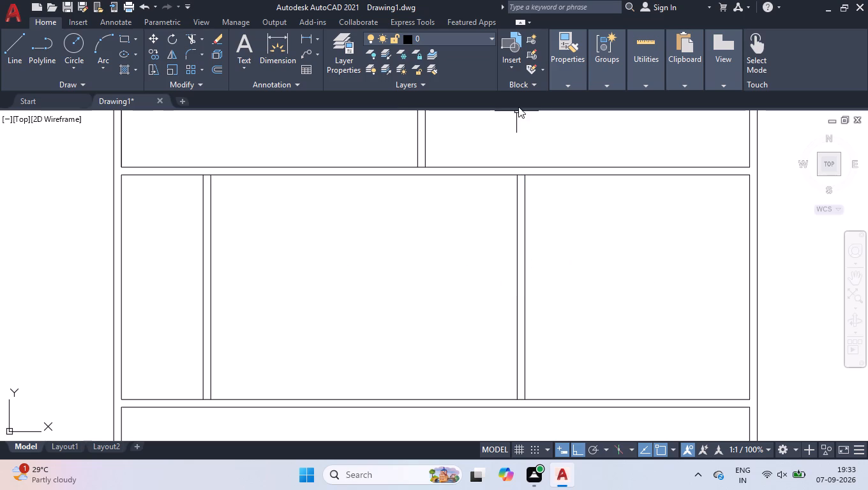
Quick-measure the third room's middle space between its two partitions.
{"action": "left_click", "coordinate": [626, 97]}
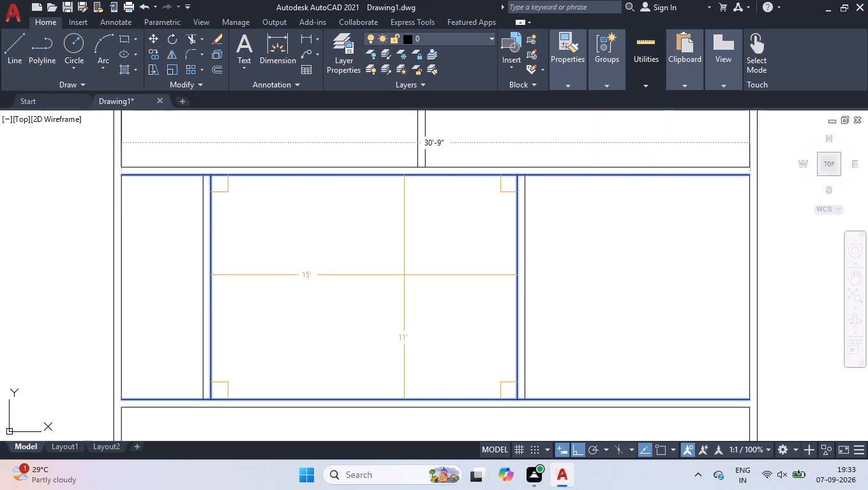
{"action": "key", "text": "space"}
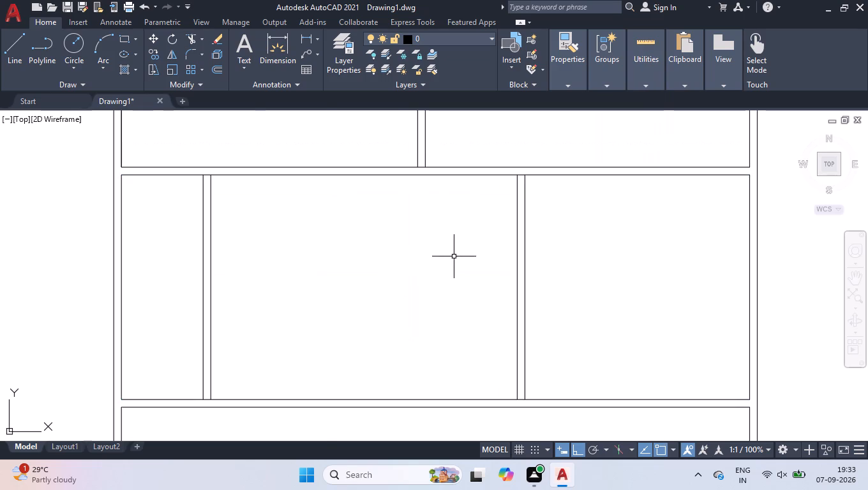
Examine the layout of the undivided rooms below the third room against the whole plan.
{"action": "scroll", "coordinate": [458, 250], "scroll_direction": "down", "scroll_amount": 3}
{"action": "scroll", "coordinate": [419, 345], "scroll_direction": "up", "scroll_amount": 1}
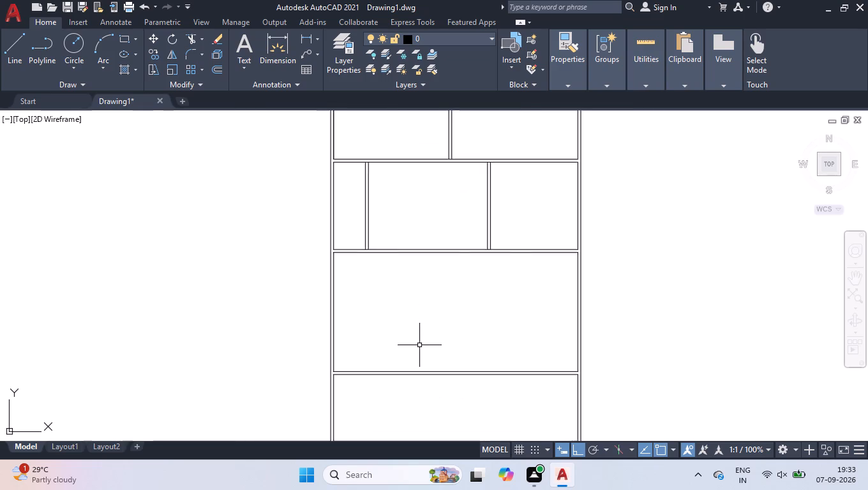
{"action": "scroll", "coordinate": [419, 345], "scroll_direction": "up", "scroll_amount": 1}
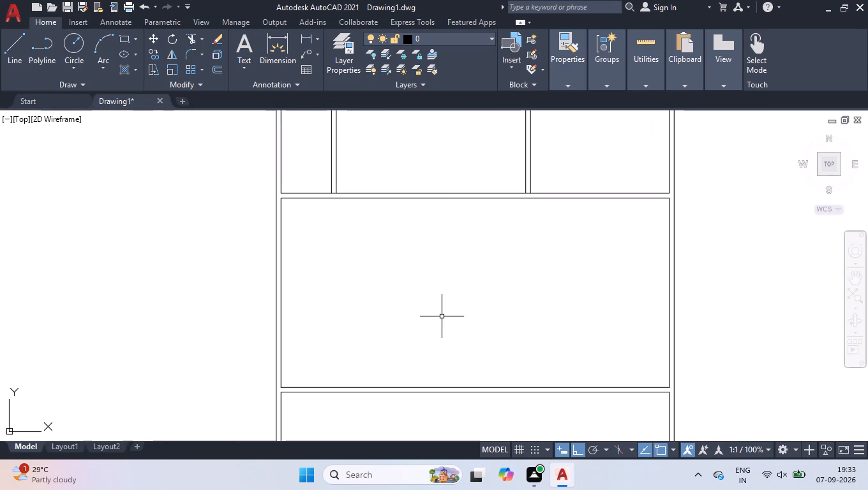
{"action": "scroll", "coordinate": [467, 322], "scroll_direction": "down", "scroll_amount": 3}
{"action": "scroll", "coordinate": [464, 283], "scroll_direction": "up", "scroll_amount": 2}
{"action": "scroll", "coordinate": [452, 314], "scroll_direction": "down", "scroll_amount": 2}
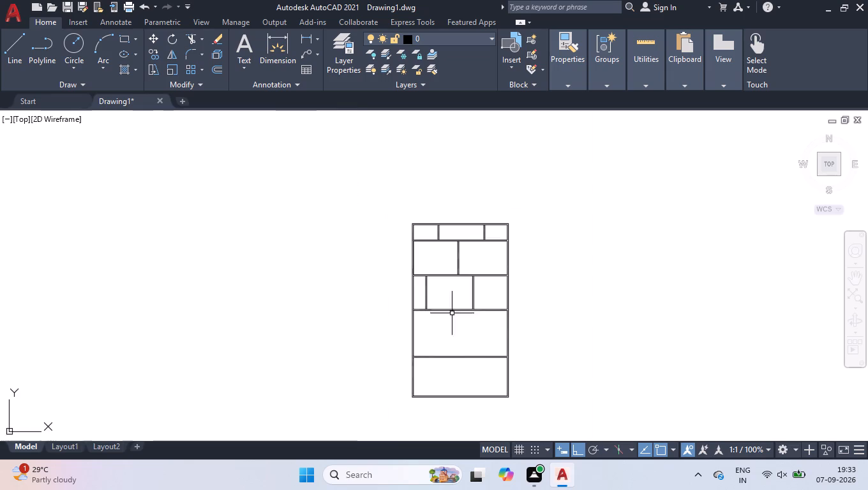
{"action": "scroll", "coordinate": [460, 352], "scroll_direction": "up", "scroll_amount": 3}
{"action": "scroll", "coordinate": [494, 294], "scroll_direction": "up", "scroll_amount": 1}
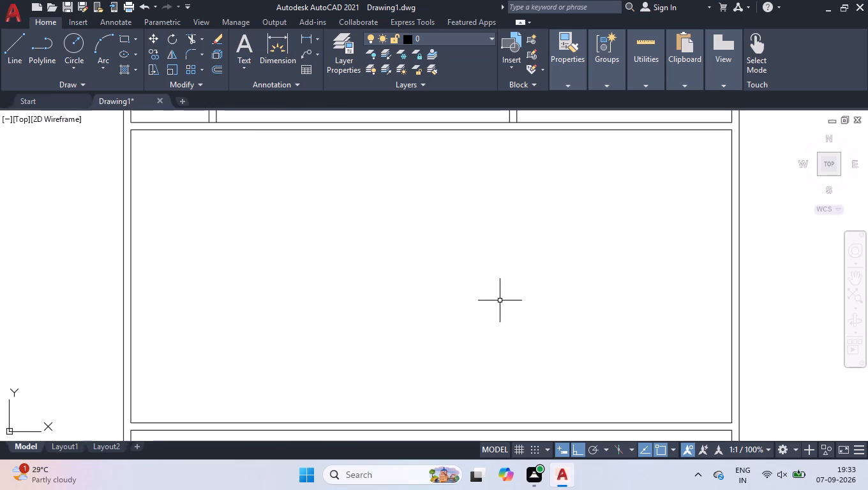
{"action": "scroll", "coordinate": [497, 290], "scroll_direction": "down", "scroll_amount": 3}
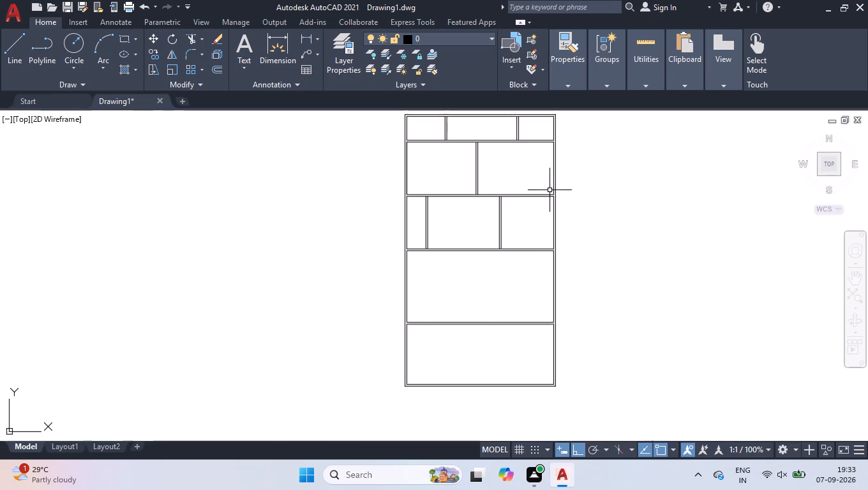
Add a linear dimension for the plan's overall height, placed just outside the right outer wall.
{"action": "type", "text": "dli"}
{"action": "key", "text": "Return"}
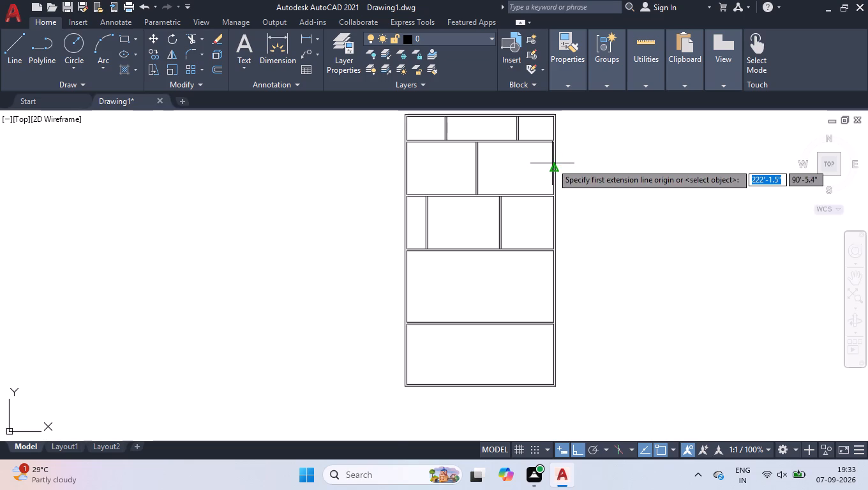
{"action": "left_click", "coordinate": [556, 116]}
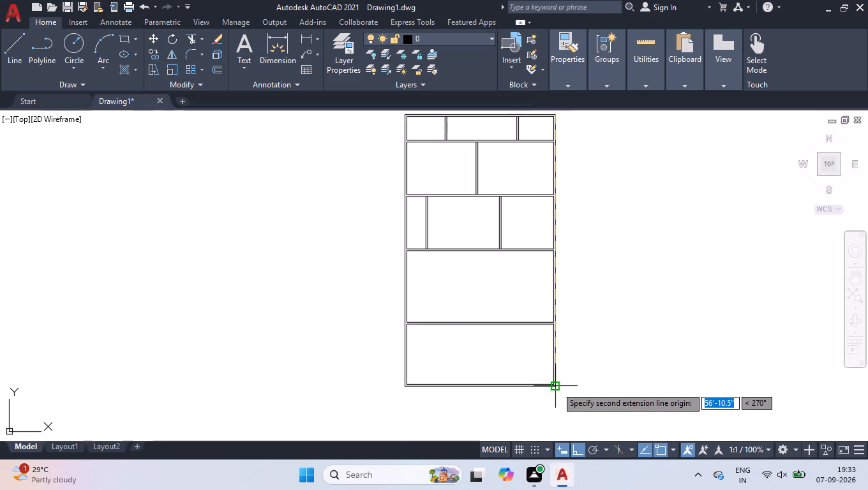
{"action": "left_click", "coordinate": [557, 387]}
{"action": "left_click", "coordinate": [568, 374]}
{"action": "scroll", "coordinate": [554, 261], "scroll_direction": "up", "scroll_amount": 3}
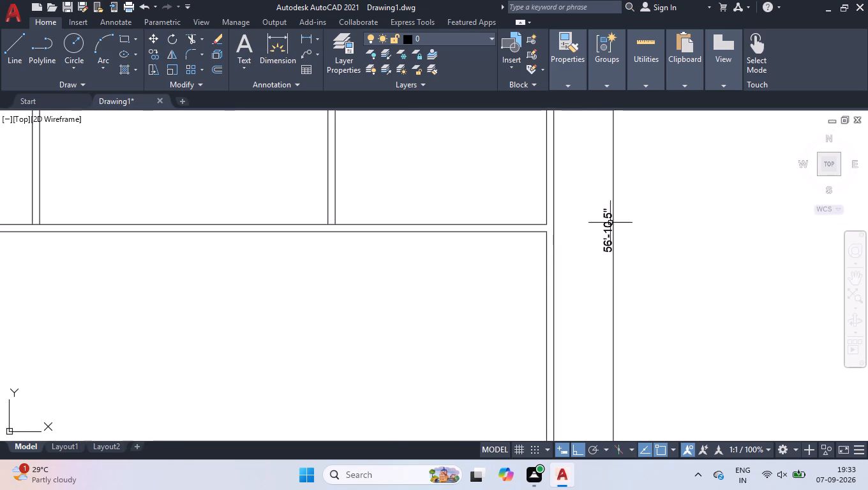
{"action": "scroll", "coordinate": [610, 223], "scroll_direction": "up", "scroll_amount": 2}
Select both bottom wall lines and move the inner one up 6'10.5" by its midpoint grip.
{"action": "scroll", "coordinate": [550, 294], "scroll_direction": "down", "scroll_amount": 3}
{"action": "scroll", "coordinate": [518, 338], "scroll_direction": "down", "scroll_amount": 4}
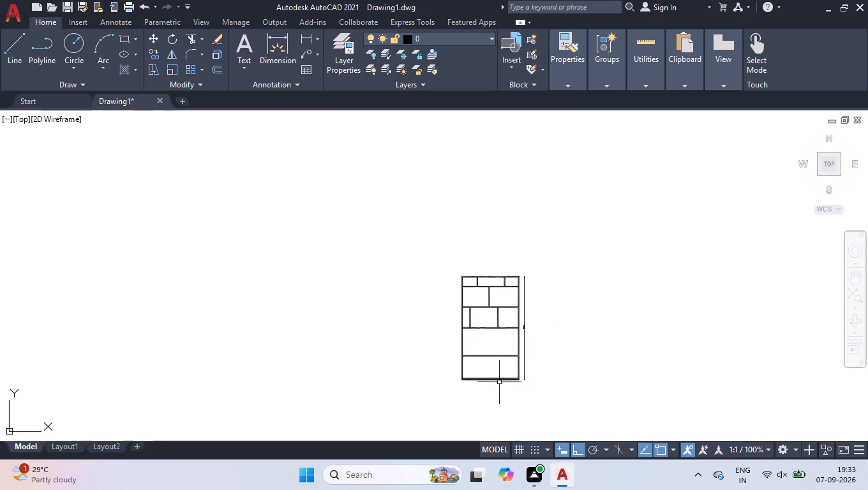
{"action": "scroll", "coordinate": [498, 386], "scroll_direction": "up", "scroll_amount": 6}
{"action": "left_click", "coordinate": [498, 374]}
{"action": "left_click", "coordinate": [488, 315]}
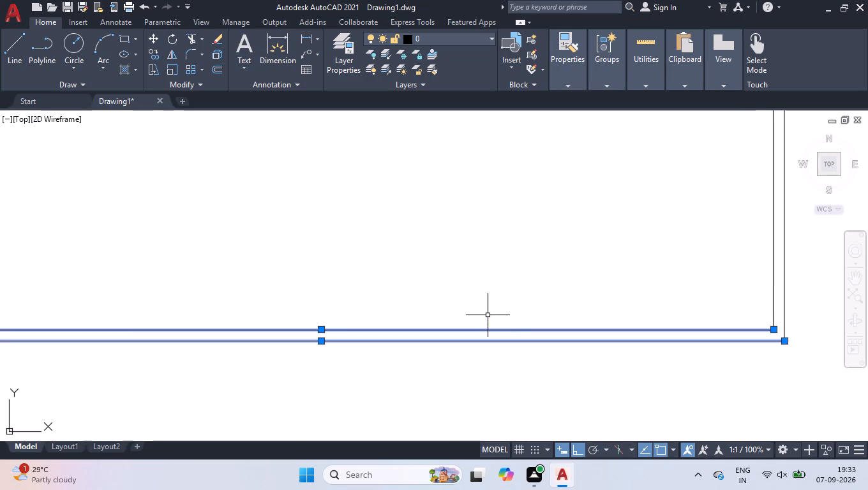
{"action": "scroll", "coordinate": [481, 348], "scroll_direction": "down", "scroll_amount": 3}
{"action": "scroll", "coordinate": [414, 357], "scroll_direction": "up", "scroll_amount": 3}
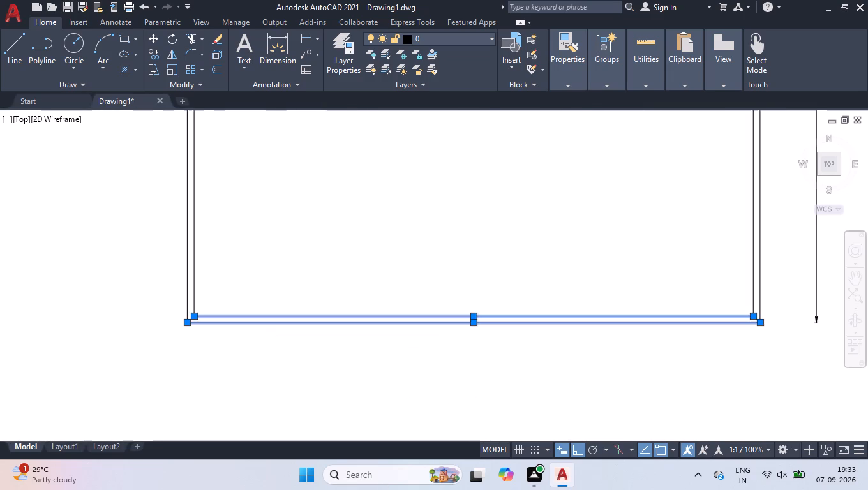
{"action": "left_click", "coordinate": [507, 291]}
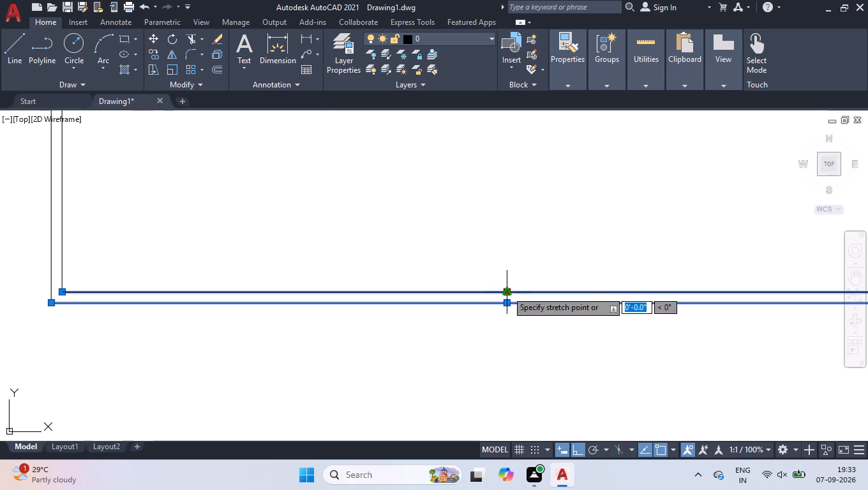
{"action": "type", "text": "6'10"}
{"action": "type", "text": ".5"}
{"action": "key", "text": "Return"}
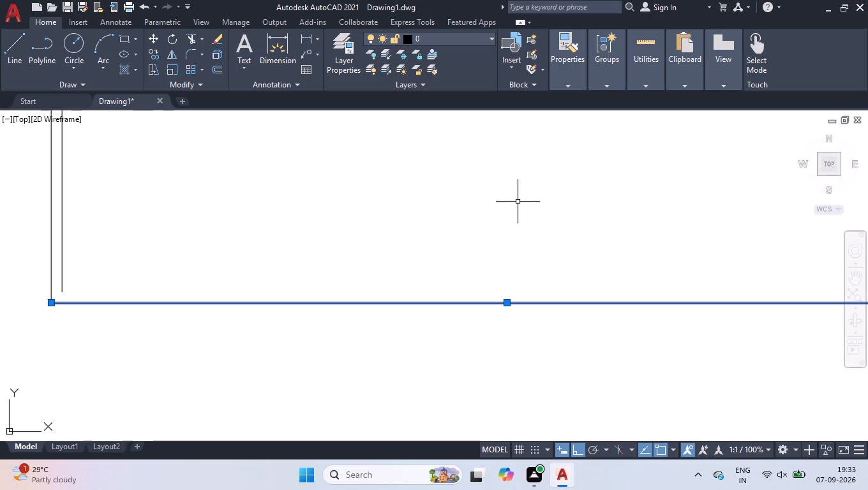
Offset the moved horizontal line 4.5" downward to form the cross wall's thickness.
{"action": "scroll", "coordinate": [484, 261], "scroll_direction": "down", "scroll_amount": 3}
{"action": "scroll", "coordinate": [490, 223], "scroll_direction": "up", "scroll_amount": 3}
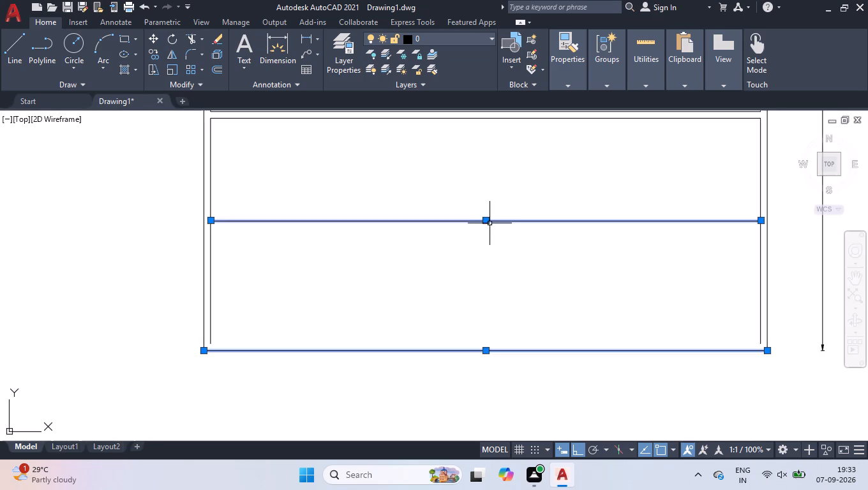
{"action": "type", "text": "off"}
{"action": "key", "text": "Return"}
{"action": "type", "text": "4.5"}
{"action": "key", "text": "Return"}
{"action": "left_click", "coordinate": [491, 221]}
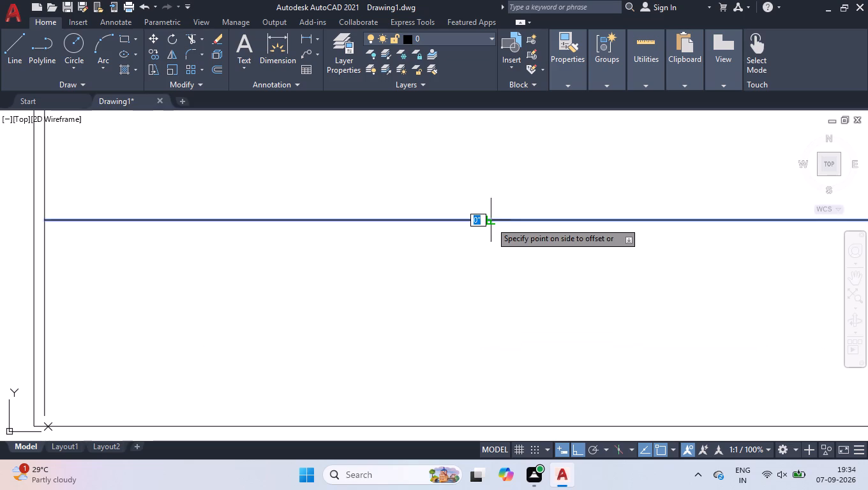
{"action": "left_click", "coordinate": [489, 243]}
{"action": "key", "text": "space"}
Extend the lower line of the new cross wall at both ends to the outer side walls.
{"action": "scroll", "coordinate": [490, 249], "scroll_direction": "down", "scroll_amount": 2}
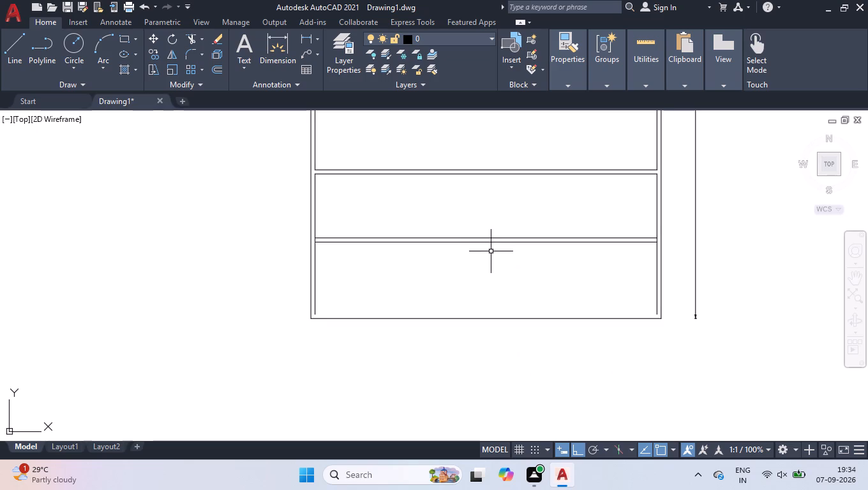
{"action": "scroll", "coordinate": [486, 251], "scroll_direction": "up", "scroll_amount": 1}
{"action": "type", "text": "ex"}
{"action": "key", "text": "Return"}
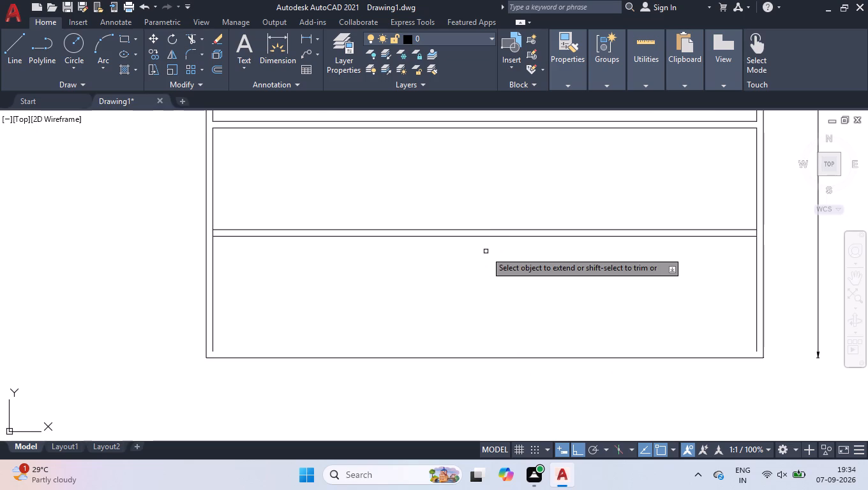
{"action": "left_click", "coordinate": [752, 238]}
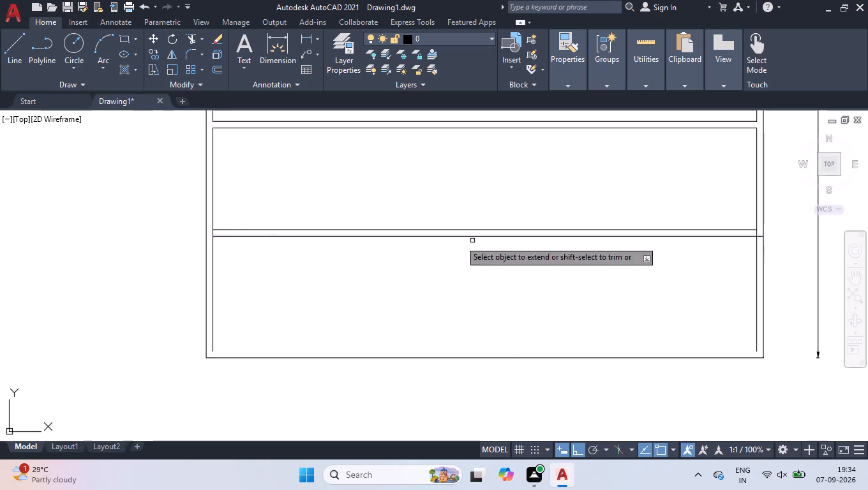
{"action": "left_click", "coordinate": [215, 237]}
{"action": "key", "text": "space"}
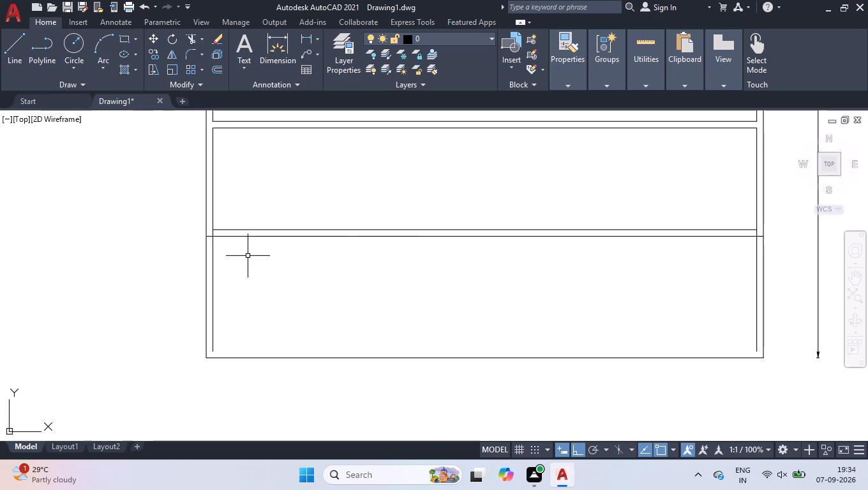
Trim away the side wall lines below the new cross wall and remove the old bottom outline line.
{"action": "type", "text": "tr"}
{"action": "key", "text": "Return"}
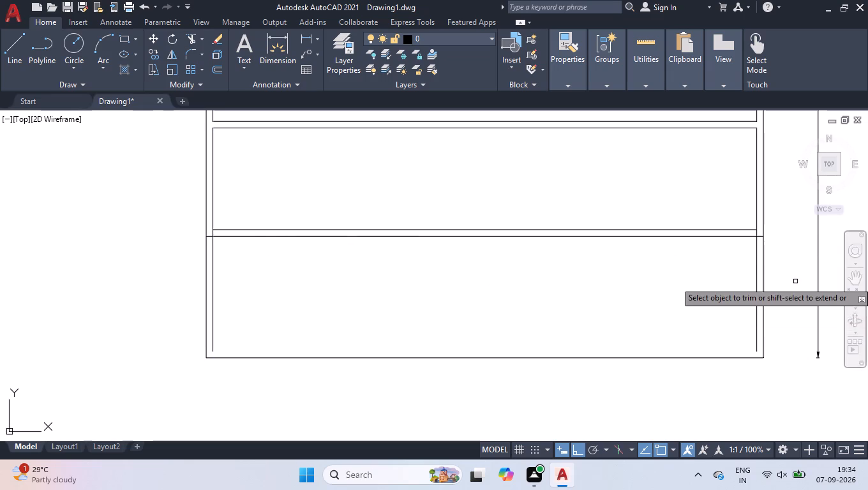
{"action": "left_click", "coordinate": [787, 277]}
{"action": "left_click", "coordinate": [163, 301]}
{"action": "left_click", "coordinate": [439, 336]}
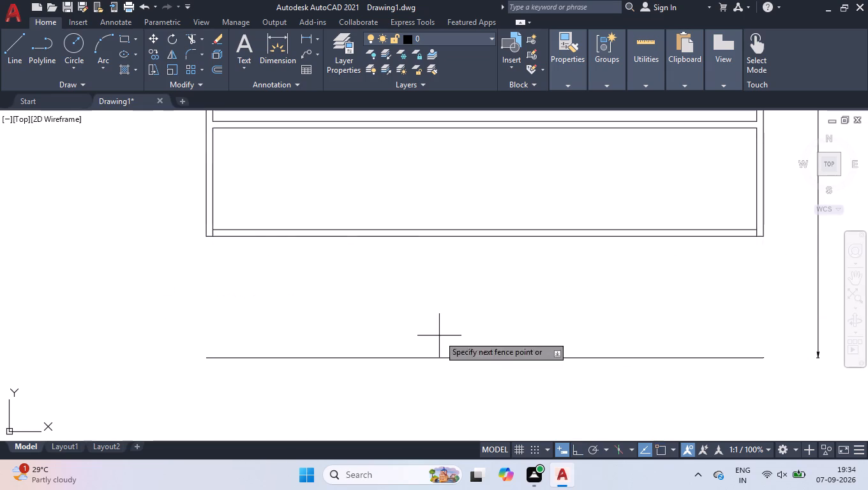
{"action": "left_click", "coordinate": [385, 383]}
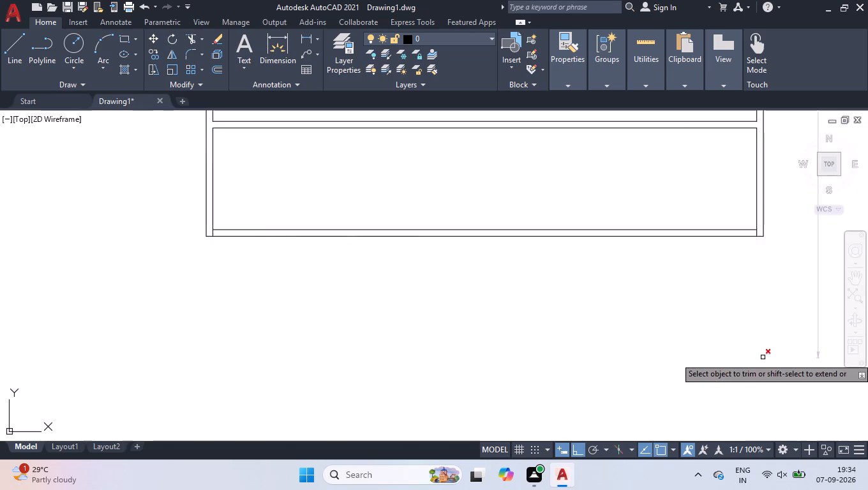
Remove the leftover overall-height dimension beside the outer wall while trimming, and finish the trim.
{"action": "left_click", "coordinate": [761, 356]}
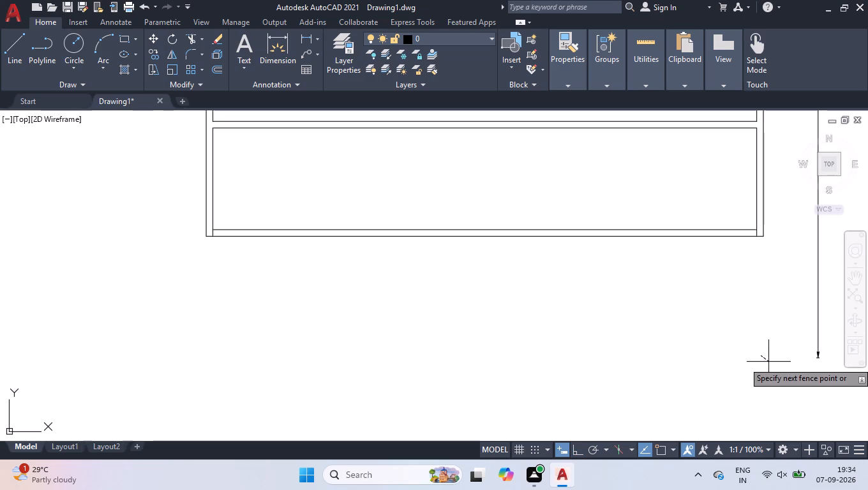
{"action": "left_click", "coordinate": [760, 355]}
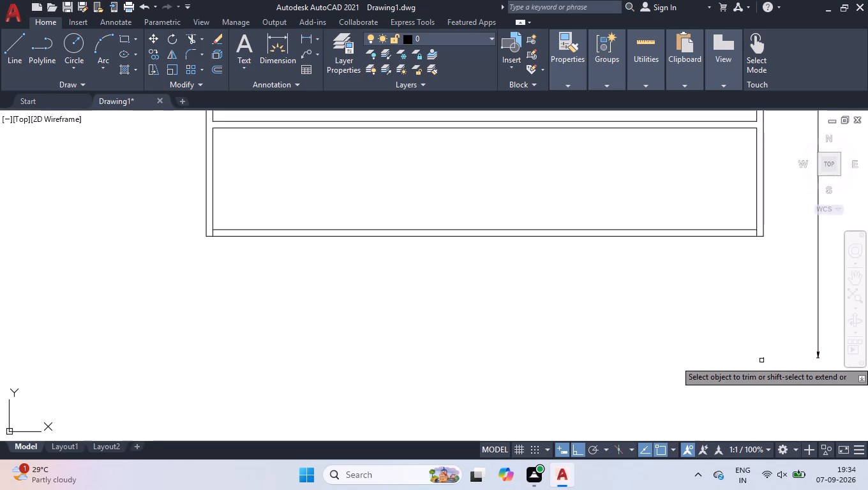
{"action": "left_click", "coordinate": [762, 358]}
{"action": "scroll", "coordinate": [707, 353], "scroll_direction": "down", "scroll_amount": 3}
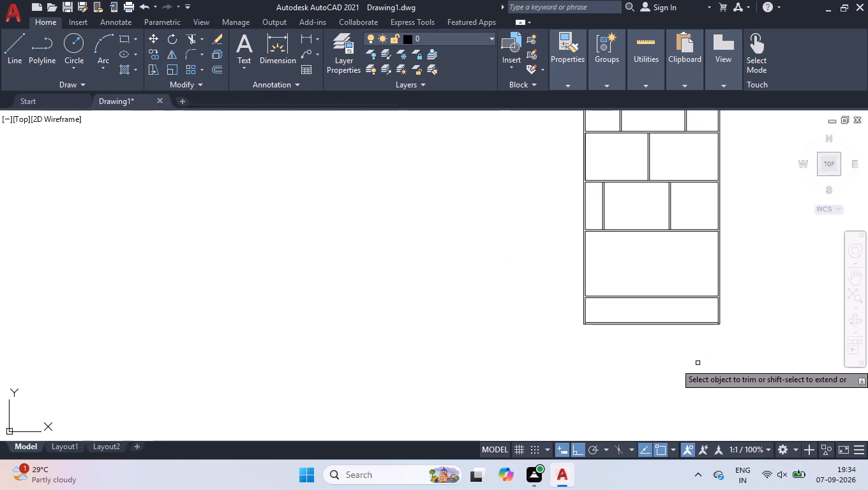
{"action": "key", "text": "space"}
Quick-measure the inside width and height of the shortened bottom room.
{"action": "scroll", "coordinate": [707, 309], "scroll_direction": "up", "scroll_amount": 3}
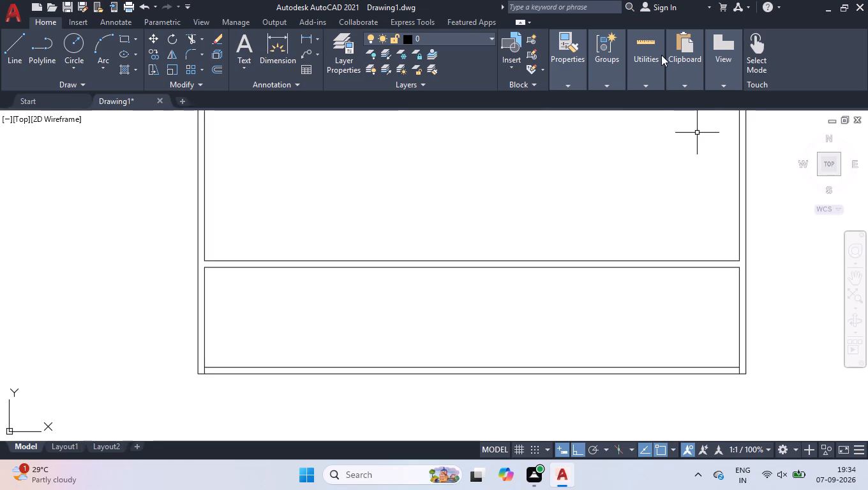
{"action": "left_click", "coordinate": [620, 96]}
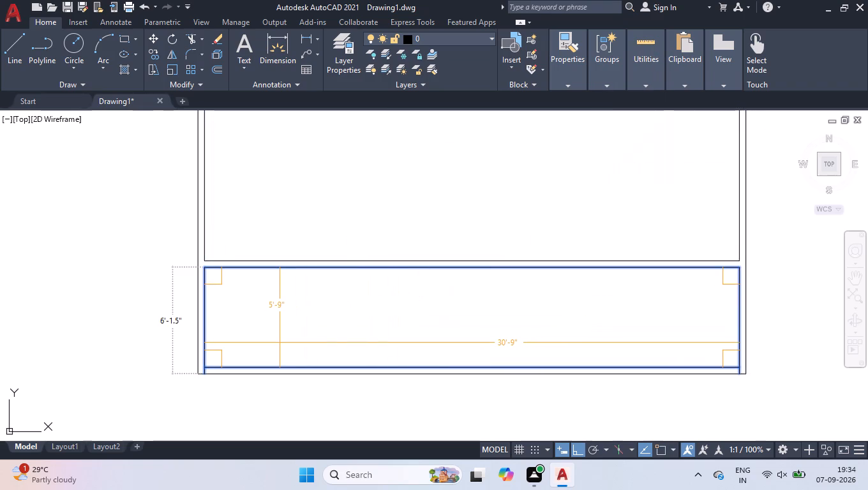
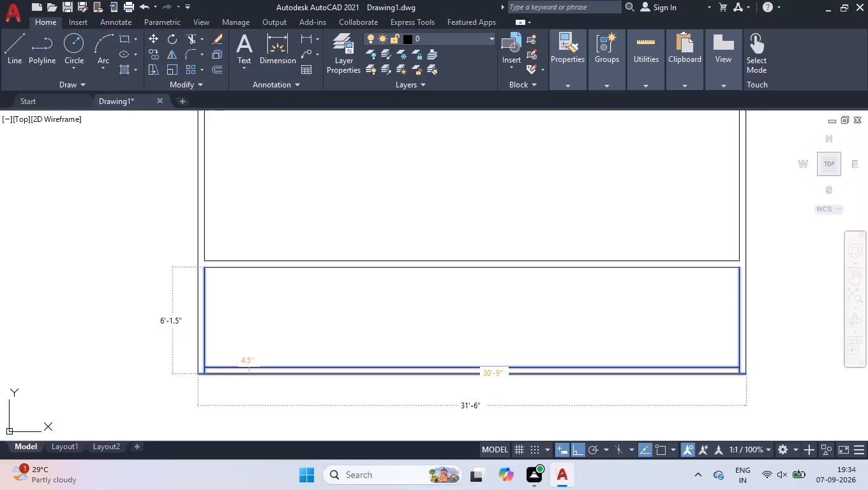
Delete the inner line of the bottom room's lower wall.
{"action": "scroll", "coordinate": [247, 373], "scroll_direction": "up", "scroll_amount": 2}
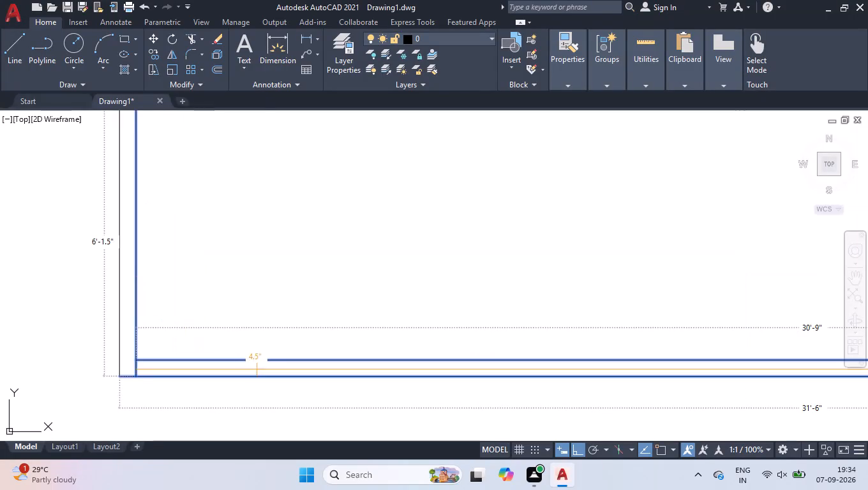
{"action": "key", "text": "space"}
{"action": "scroll", "coordinate": [264, 335], "scroll_direction": "down", "scroll_amount": 3}
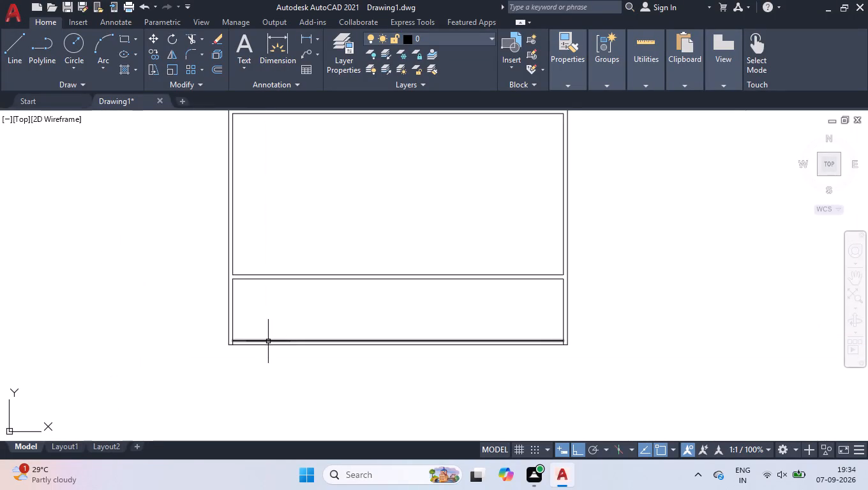
{"action": "left_click", "coordinate": [268, 341]}
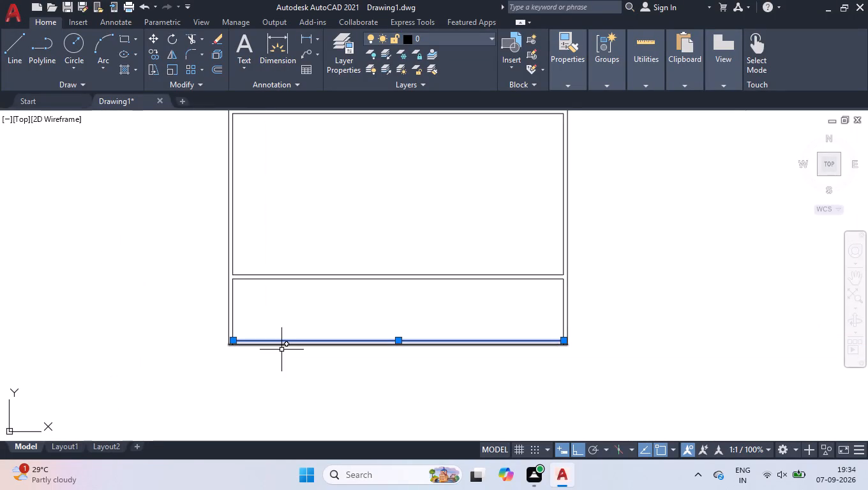
{"action": "key", "text": "Delete"}
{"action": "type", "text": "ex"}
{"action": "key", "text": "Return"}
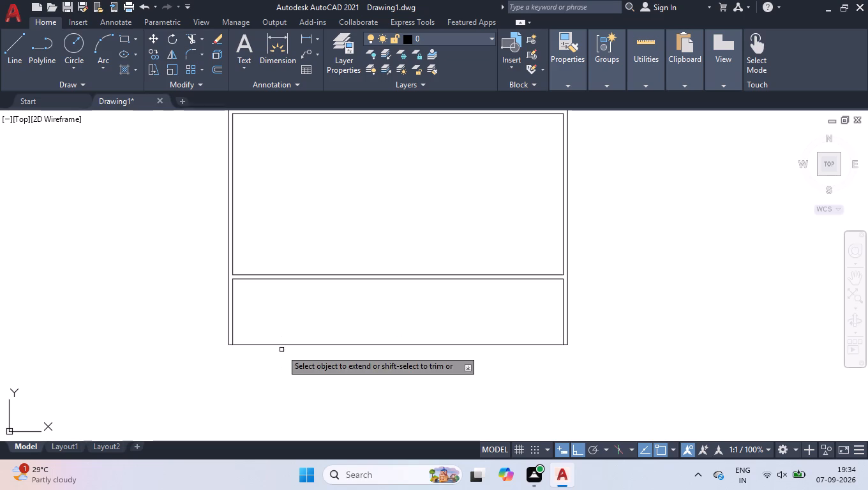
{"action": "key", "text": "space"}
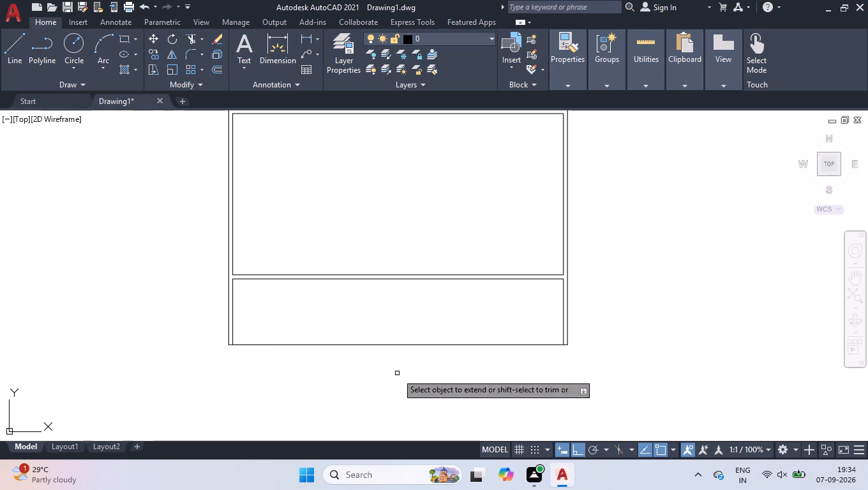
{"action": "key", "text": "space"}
Offset the inner left wall line of the large undivided room 10' inward to mark a partition.
{"action": "scroll", "coordinate": [397, 373], "scroll_direction": "down", "scroll_amount": 2}
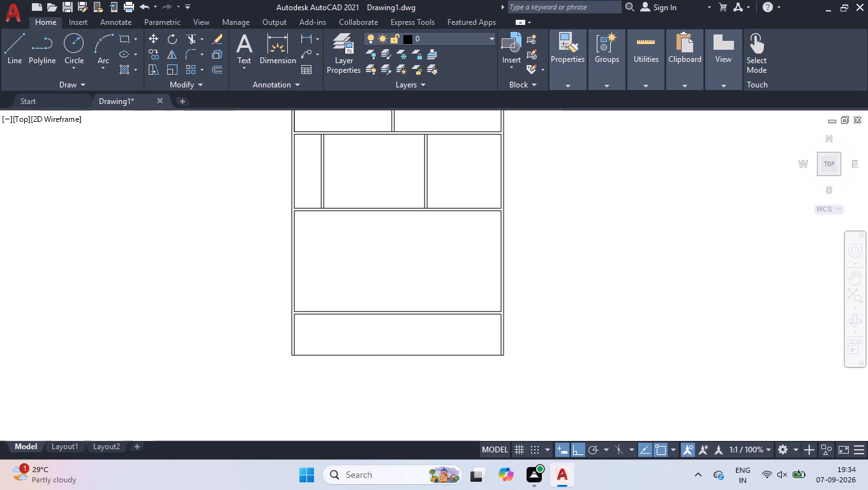
{"action": "scroll", "coordinate": [371, 248], "scroll_direction": "up", "scroll_amount": 1}
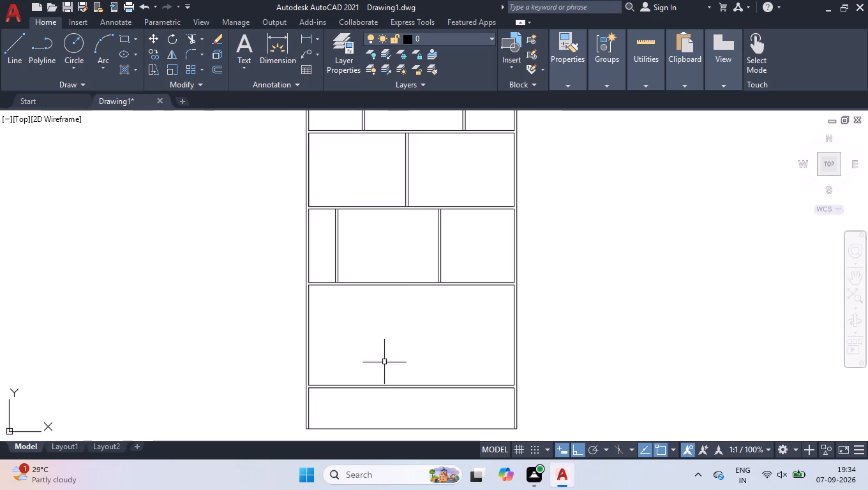
{"action": "scroll", "coordinate": [396, 401], "scroll_direction": "up", "scroll_amount": 2}
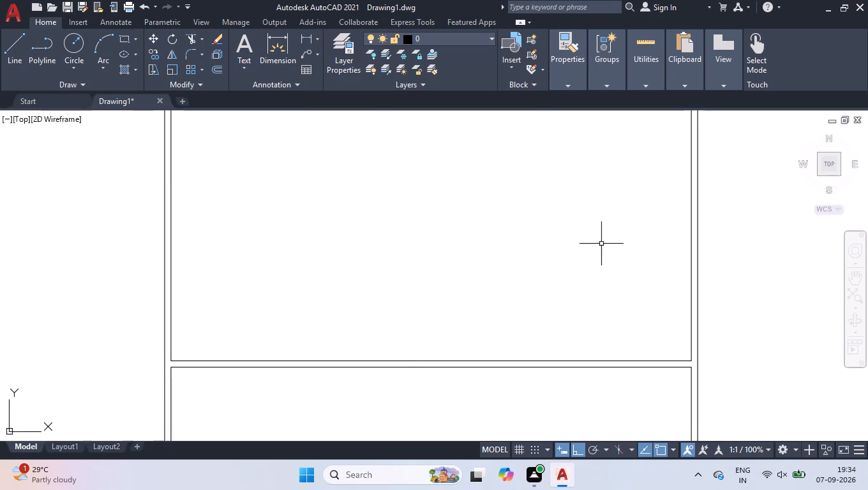
{"action": "scroll", "coordinate": [599, 242], "scroll_direction": "down", "scroll_amount": 2}
{"action": "scroll", "coordinate": [629, 208], "scroll_direction": "up", "scroll_amount": 2}
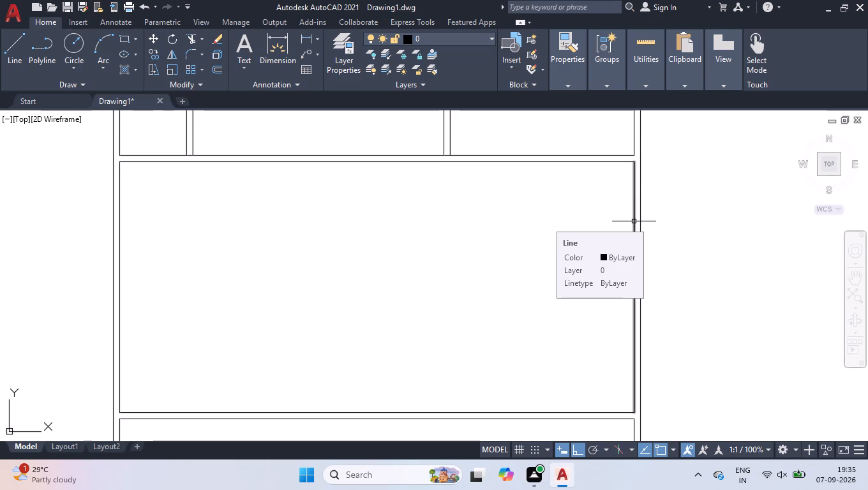
{"action": "type", "text": "off"}
{"action": "key", "text": "Return"}
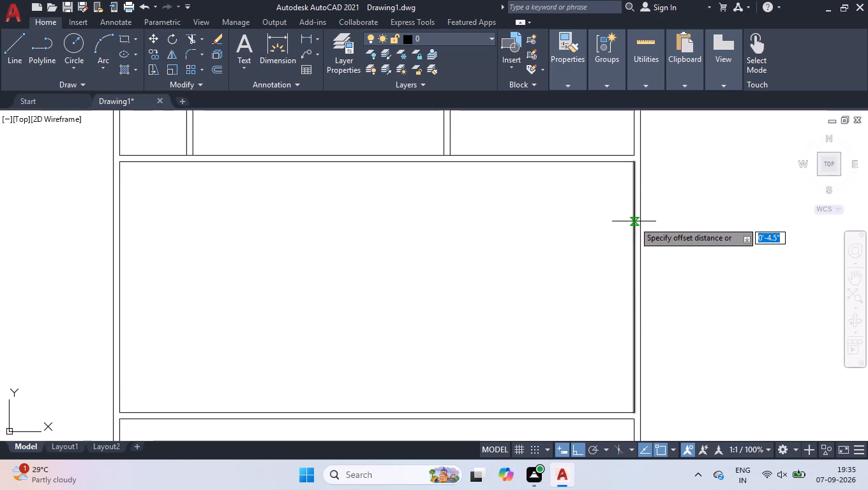
{"action": "key", "text": "1"}
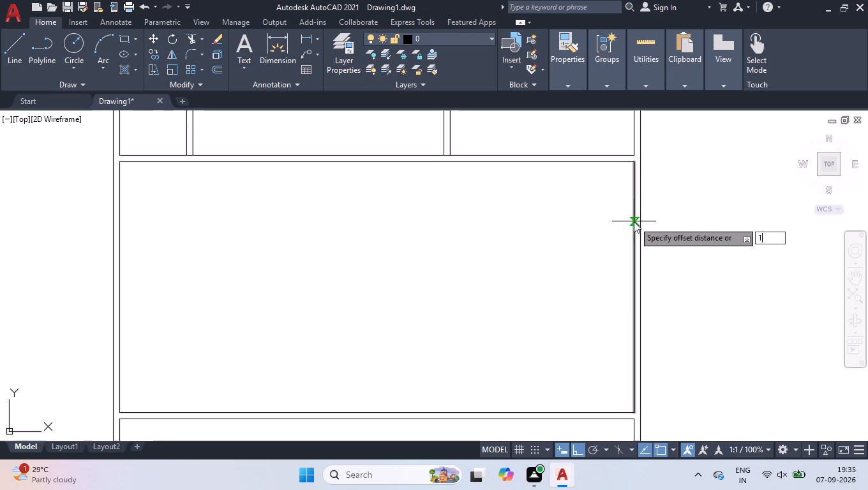
{"action": "type", "text": "0'"}
{"action": "key", "text": "Return"}
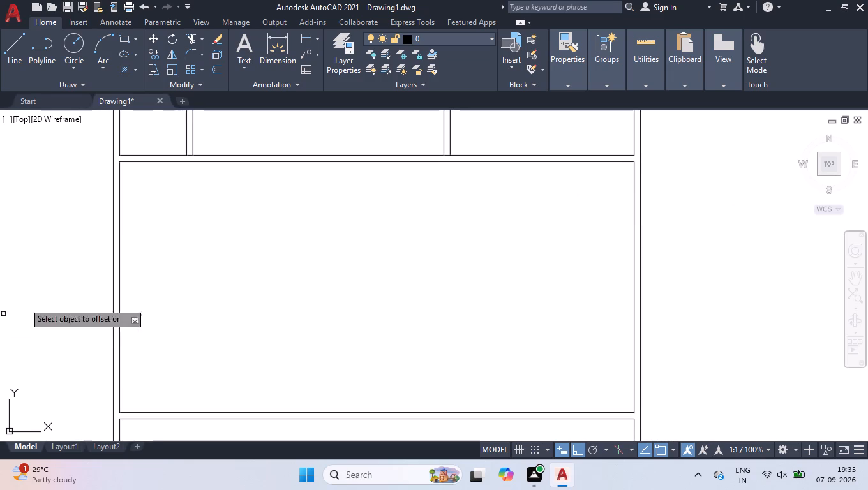
{"action": "left_click", "coordinate": [119, 276]}
{"action": "left_click", "coordinate": [179, 272]}
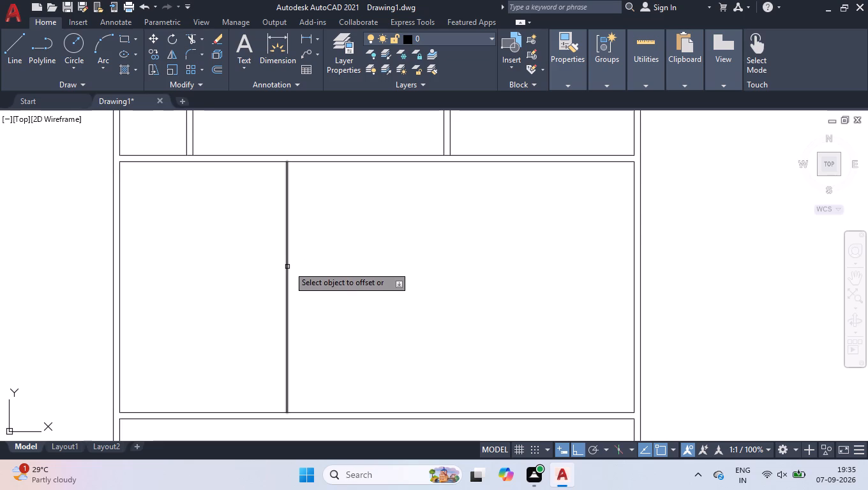
Offset the same room's inner right wall line 9' inward to mark a second partition.
{"action": "left_click", "coordinate": [634, 276]}
{"action": "type", "text": "9'"}
{"action": "key", "text": "Return"}
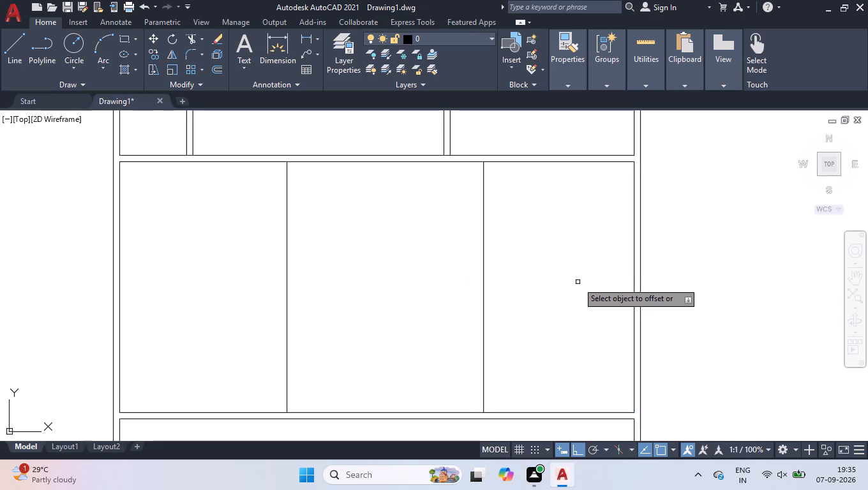
{"action": "key", "text": "Return"}
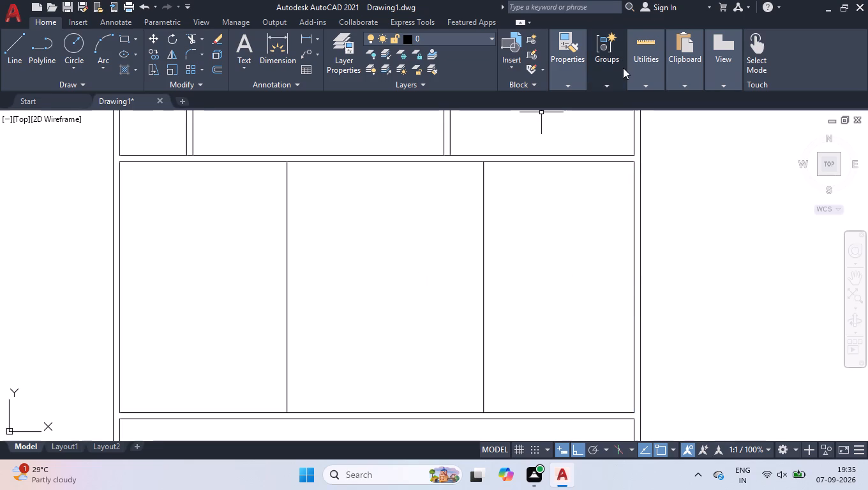
Quick-measure the width and height of the left compartment of the divided room.
{"action": "left_click", "coordinate": [628, 108]}
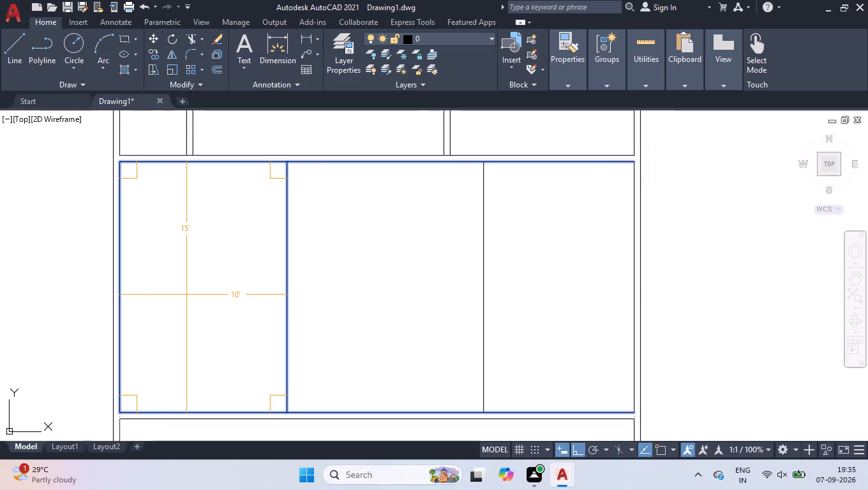
{"action": "key", "text": "space"}
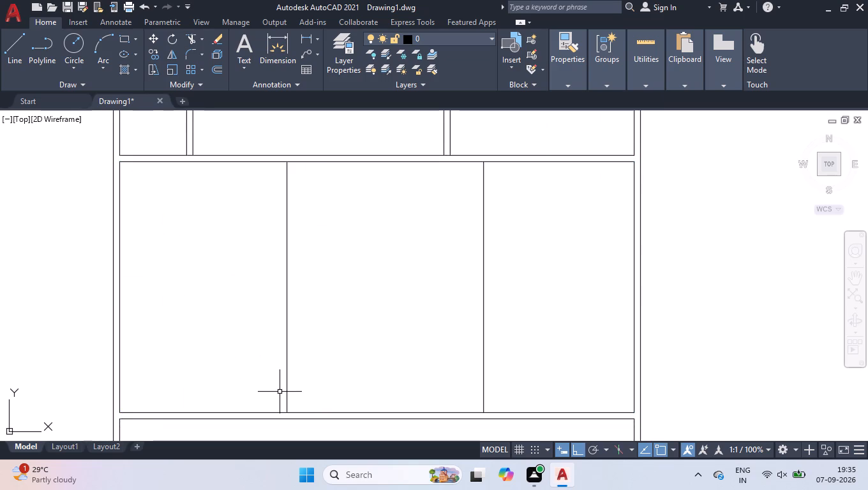
Break the divided room's bottom line at the foot of the left partition line.
{"action": "type", "text": "br"}
{"action": "key", "text": "Down"}
{"action": "key", "text": "Return"}
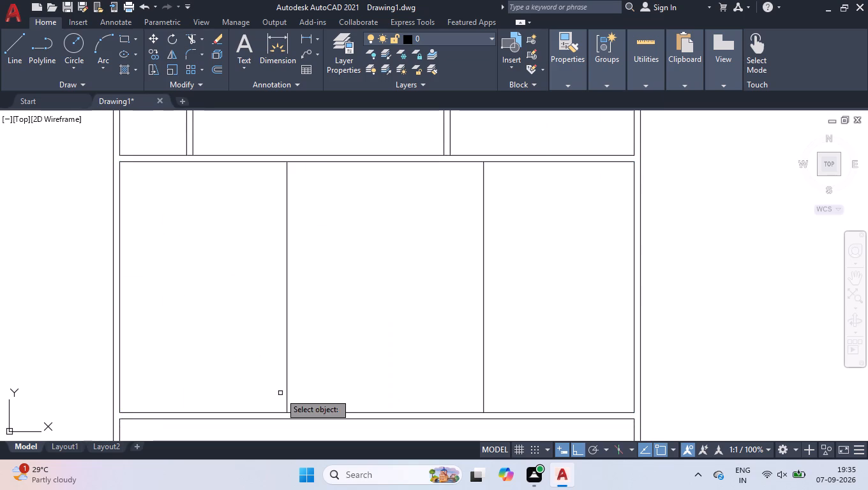
{"action": "left_click", "coordinate": [260, 412]}
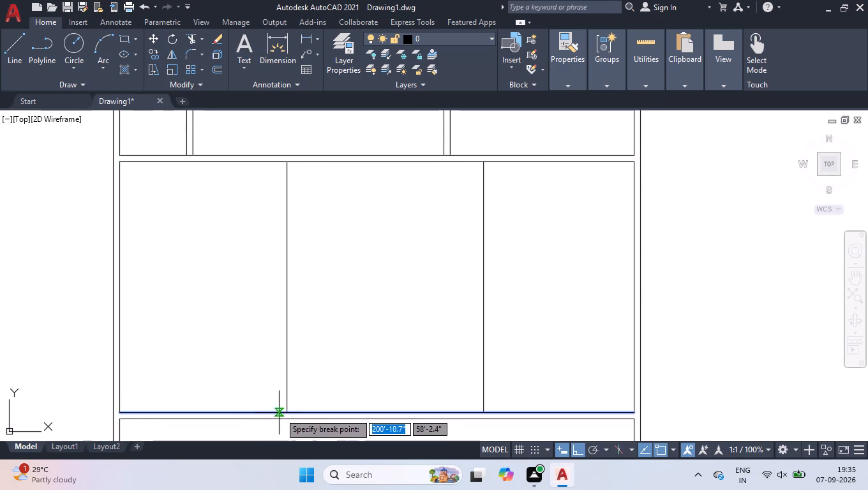
{"action": "double_click", "coordinate": [285, 412]}
Move the broken-off bottom line of the left compartment up by 1'.
{"action": "left_click", "coordinate": [264, 412]}
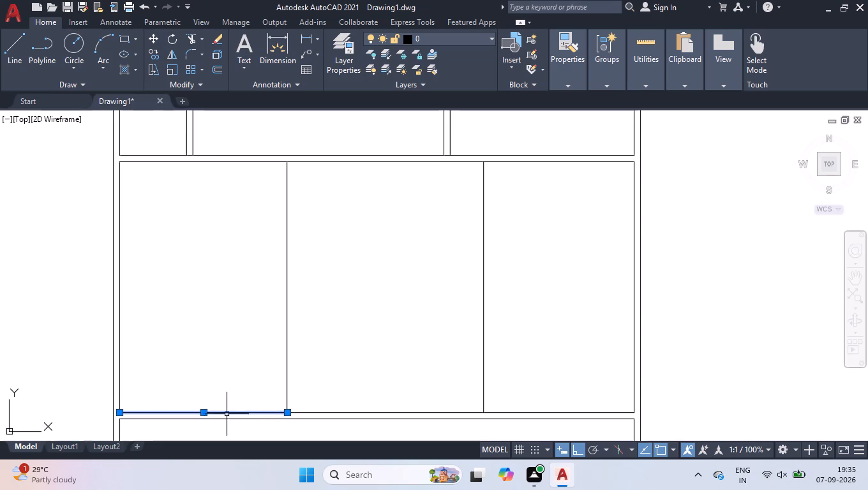
{"action": "left_click", "coordinate": [204, 413]}
{"action": "type", "text": "1'"}
{"action": "key", "text": "Return"}
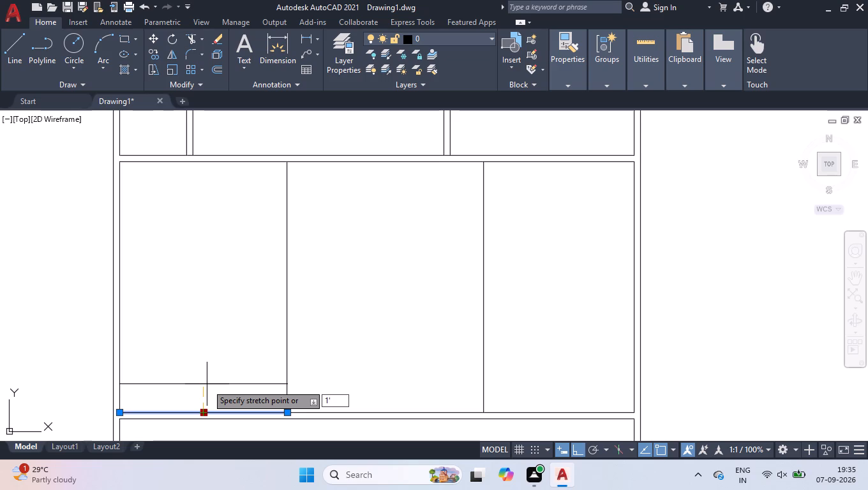
Offset the raised bottom line of the left compartment 4.5" downward to form its wall.
{"action": "type", "text": "off"}
{"action": "key", "text": "Return"}
{"action": "type", "text": "4.5"}
{"action": "key", "text": "Return"}
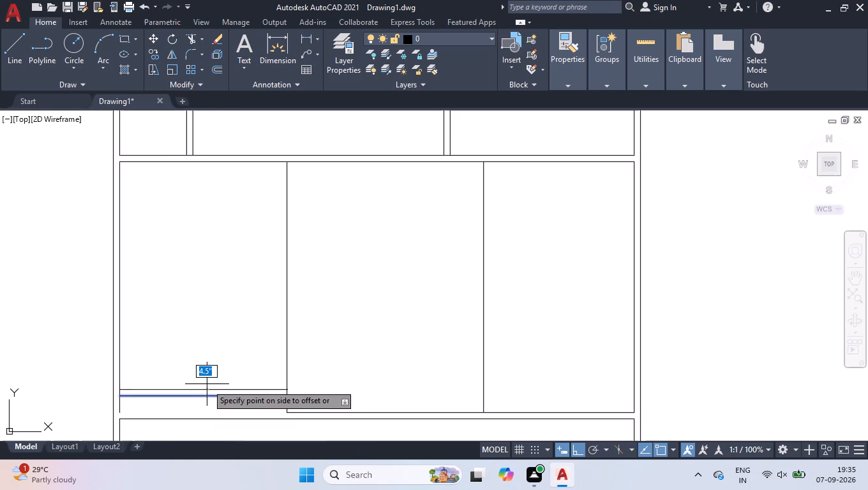
{"action": "left_click", "coordinate": [183, 406]}
{"action": "key", "text": "space"}
Extend the lower line of the raised wall to the outer left wall line.
{"action": "scroll", "coordinate": [183, 406], "scroll_direction": "down", "scroll_amount": 1}
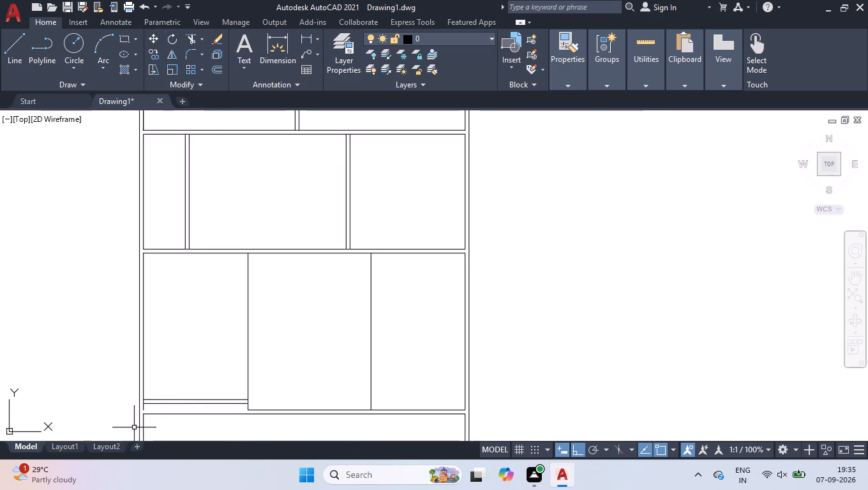
{"action": "scroll", "coordinate": [134, 427], "scroll_direction": "up", "scroll_amount": 3}
{"action": "type", "text": "ex"}
{"action": "key", "text": "Return"}
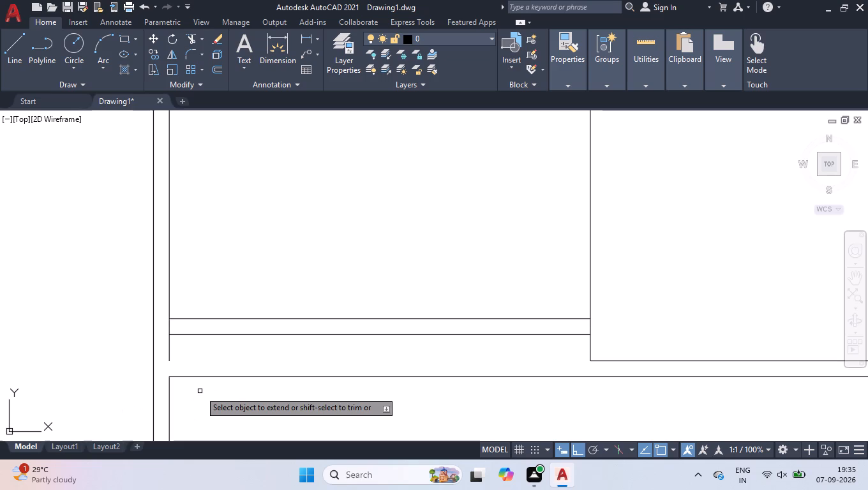
{"action": "left_click", "coordinate": [201, 333]}
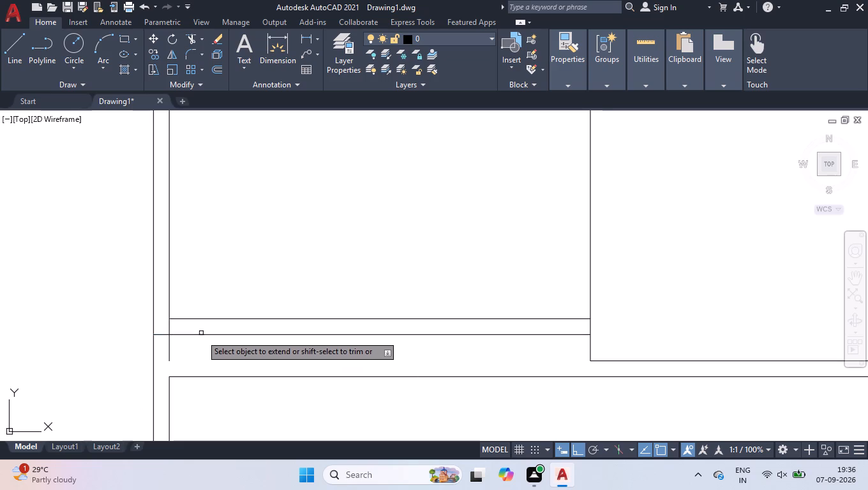
{"action": "key", "text": "space"}
Trim away the inner left wall line's stub below the raised wall.
{"action": "type", "text": "tr"}
{"action": "key", "text": "Return"}
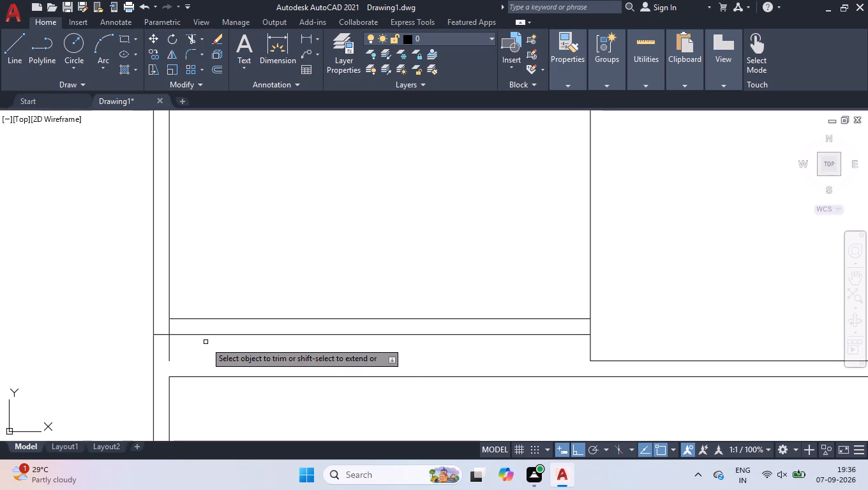
{"action": "left_click", "coordinate": [165, 349]}
{"action": "left_click", "coordinate": [202, 351]}
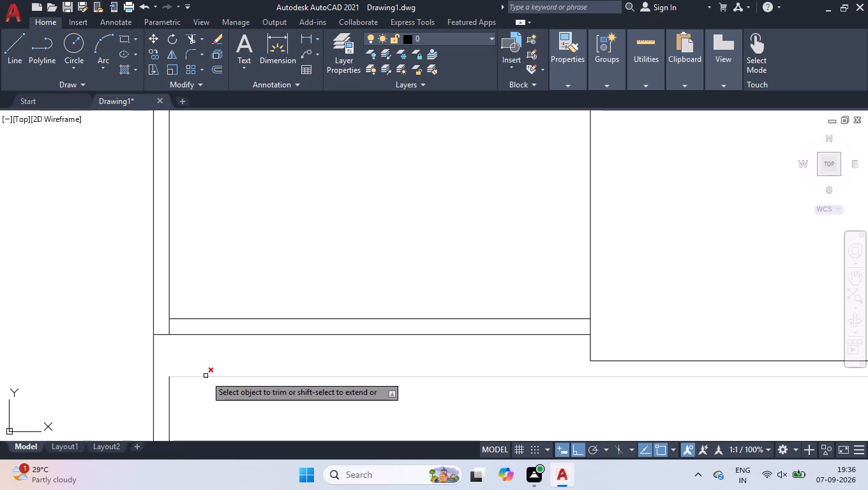
{"action": "scroll", "coordinate": [230, 345], "scroll_direction": "down", "scroll_amount": 3}
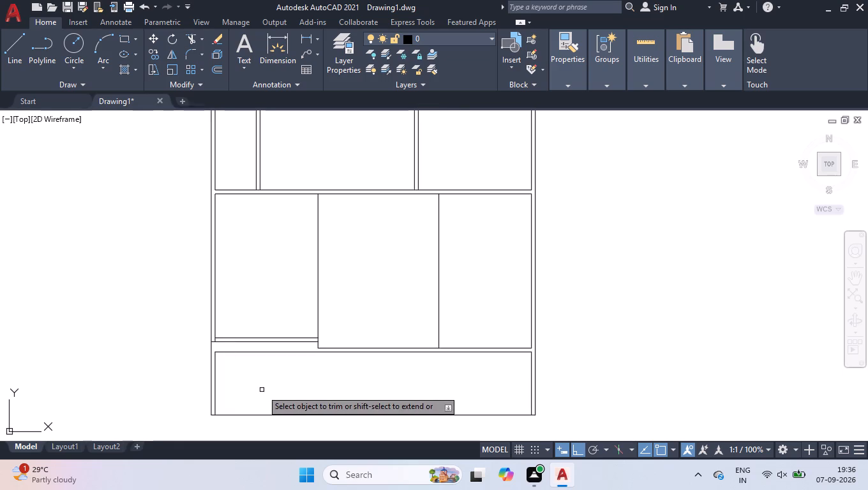
{"action": "key", "text": "space"}
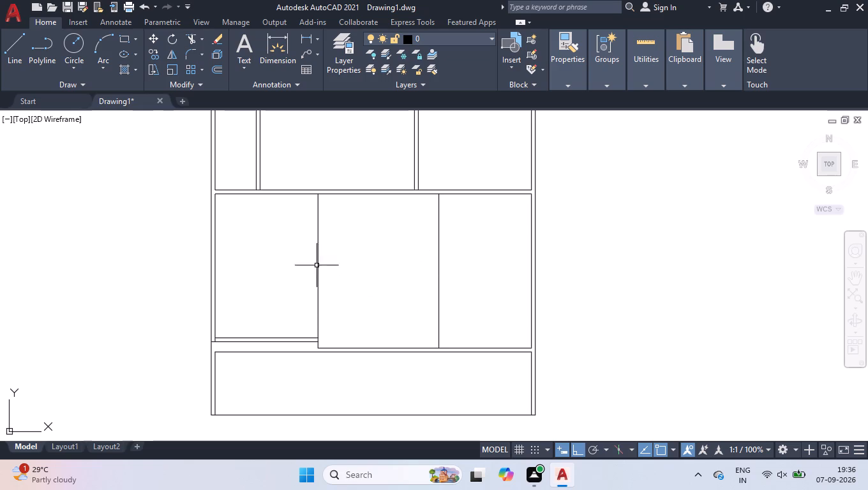
Offset both partition lines 4.5" into the middle compartment to give the partitions wall thickness.
{"action": "scroll", "coordinate": [344, 259], "scroll_direction": "up", "scroll_amount": 1}
{"action": "type", "text": "off"}
{"action": "key", "text": "Return"}
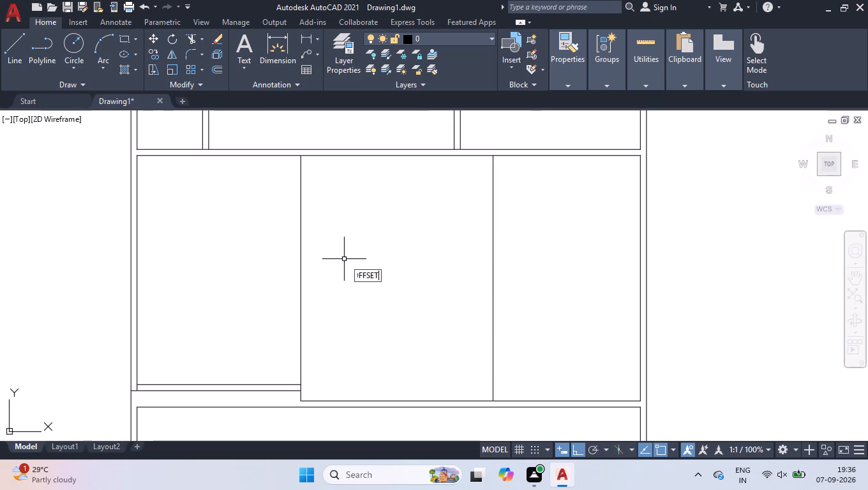
{"action": "type", "text": "4.5"}
{"action": "key", "text": "Return"}
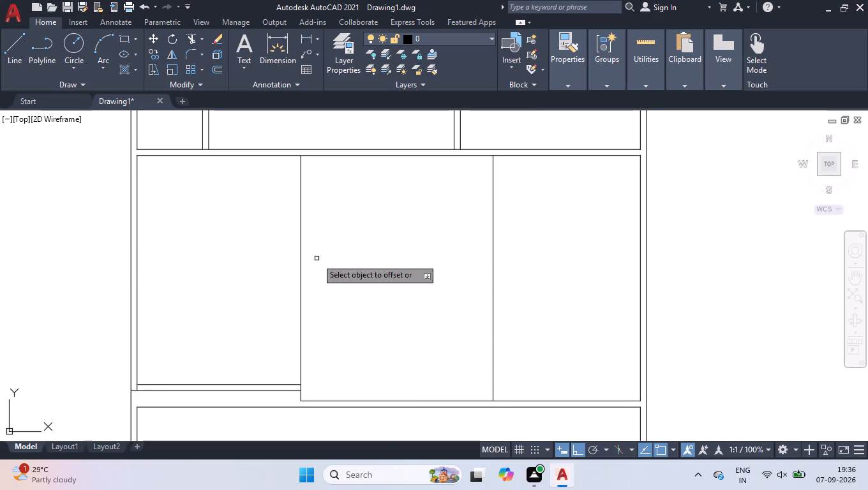
{"action": "left_click", "coordinate": [299, 246]}
{"action": "left_click", "coordinate": [356, 261]}
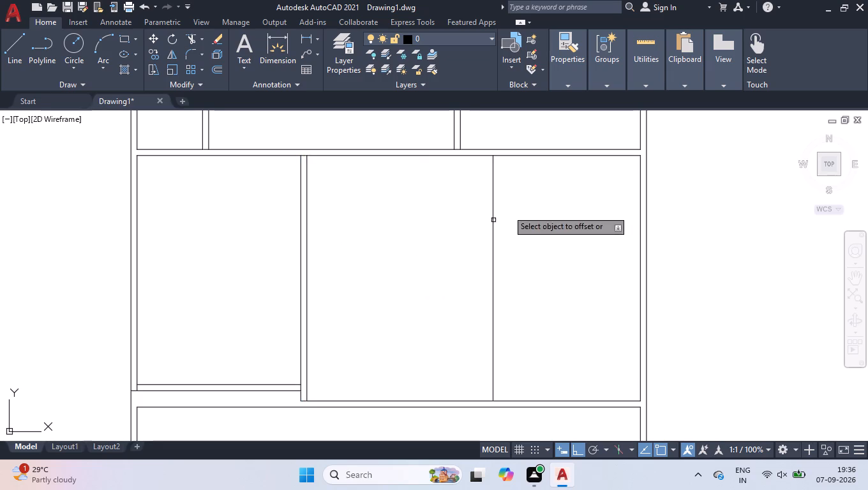
{"action": "left_click", "coordinate": [493, 247]}
{"action": "left_click", "coordinate": [461, 258]}
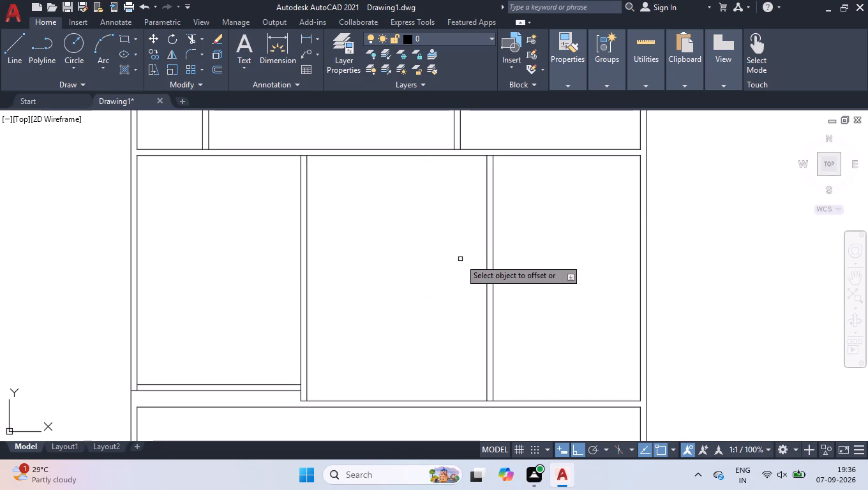
{"action": "key", "text": "space"}
Extend the outer lines of both partitions down to the lower line of the bottom wall.
{"action": "scroll", "coordinate": [460, 259], "scroll_direction": "down", "scroll_amount": 1}
{"action": "scroll", "coordinate": [385, 368], "scroll_direction": "up", "scroll_amount": 3}
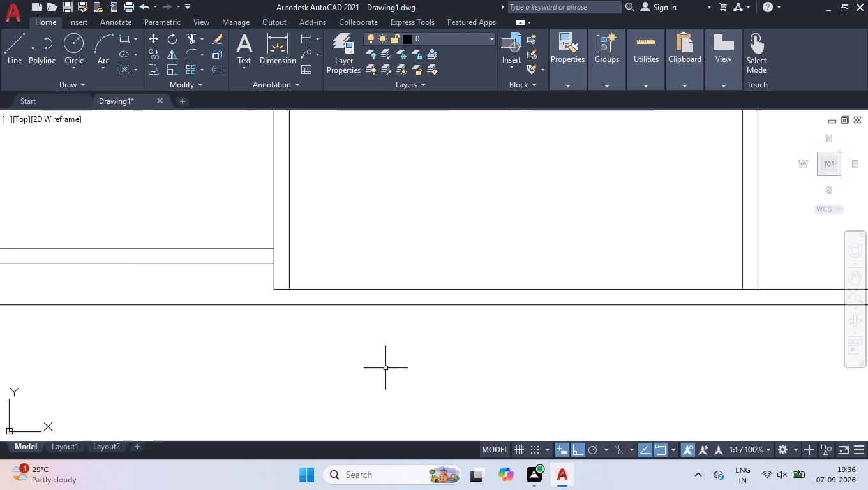
{"action": "type", "text": "ex"}
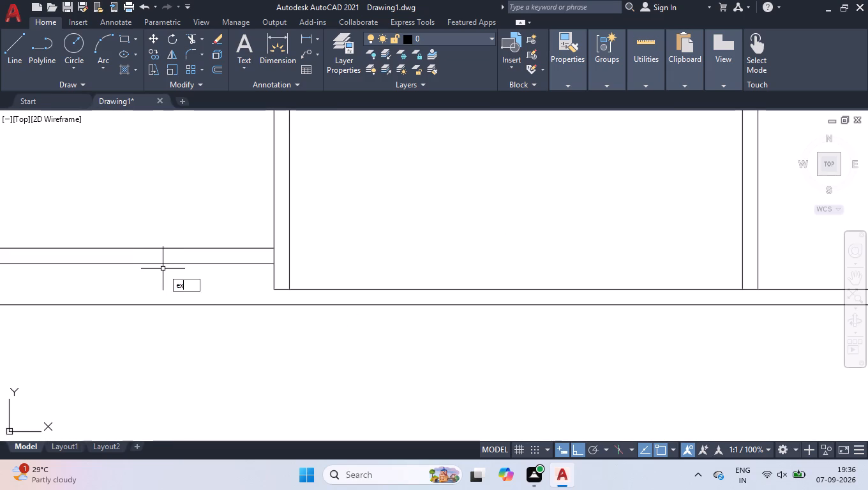
{"action": "key", "text": "Return"}
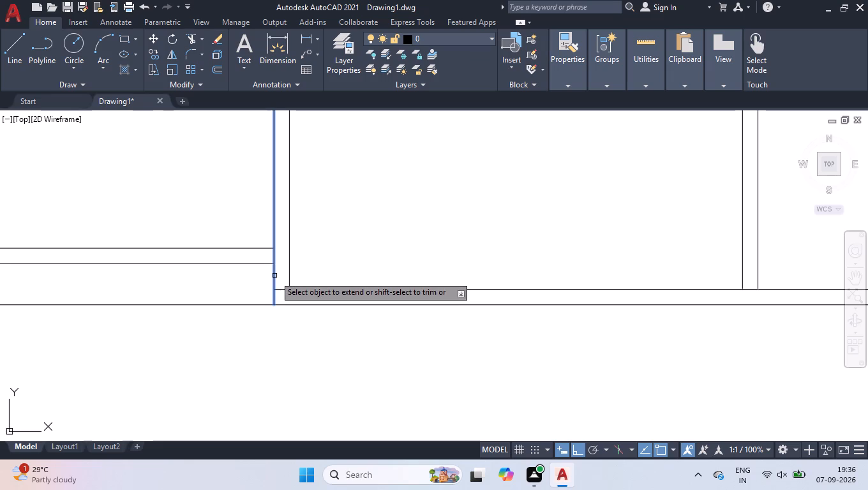
{"action": "left_click", "coordinate": [274, 276]}
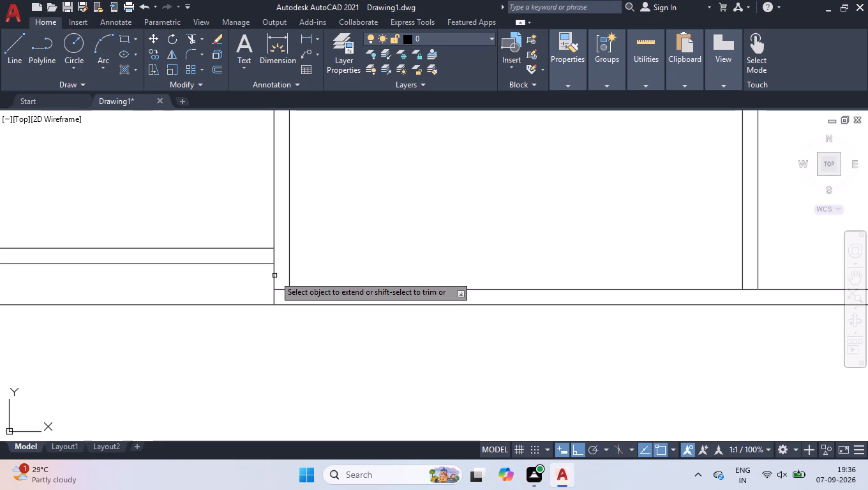
{"action": "key", "text": "space"}
{"action": "scroll", "coordinate": [280, 292], "scroll_direction": "down", "scroll_amount": 2}
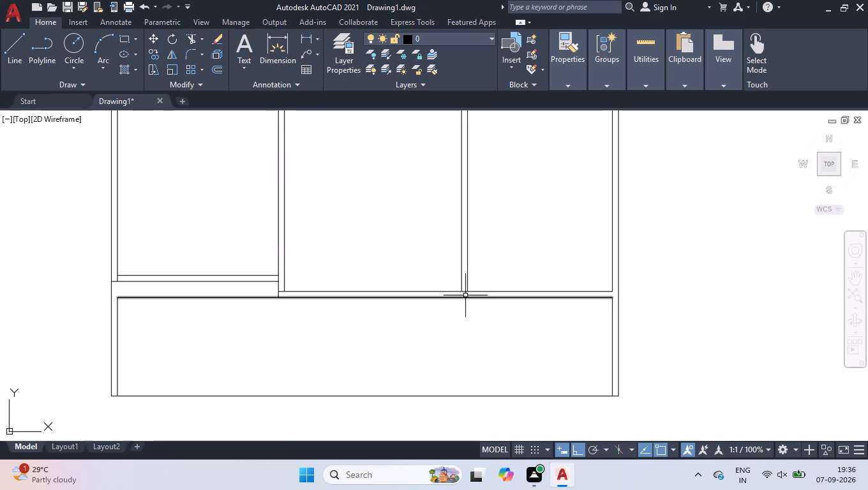
{"action": "key", "text": "space"}
{"action": "left_click", "coordinate": [468, 261]}
{"action": "key", "text": "space"}
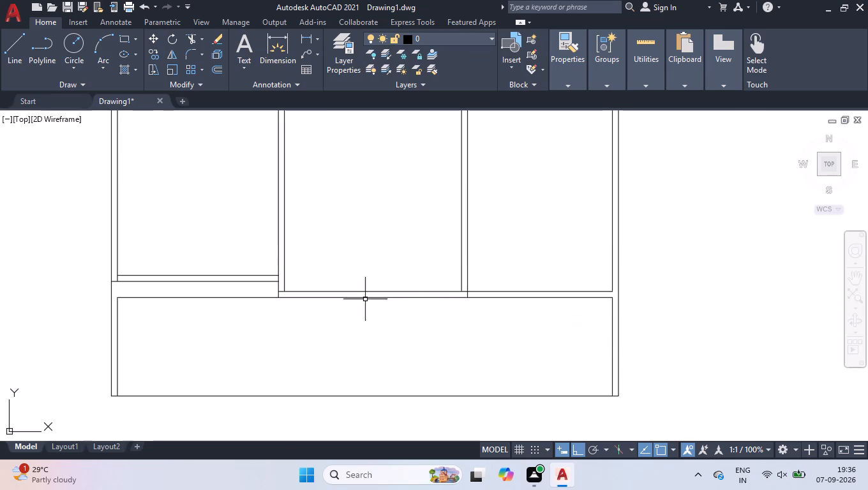
Trim away the lower bottom-wall line beneath the left compartment's raised wall.
{"action": "type", "text": "tr"}
{"action": "key", "text": "Return"}
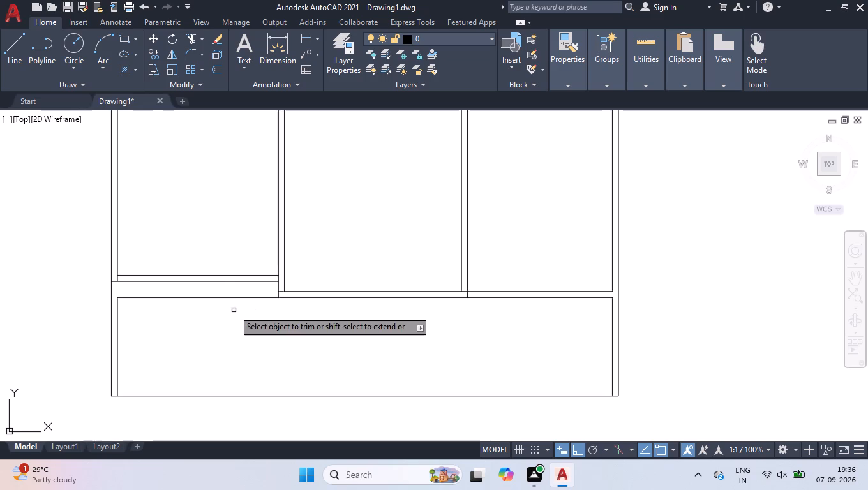
{"action": "left_click", "coordinate": [223, 290]}
{"action": "left_click", "coordinate": [219, 306]}
{"action": "key", "text": "space"}
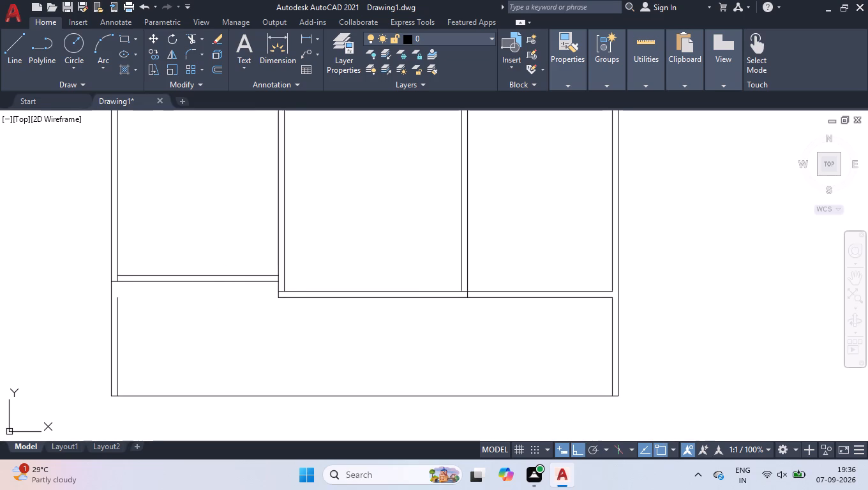
Extend the inner left wall line of the bottom space up to the raised wall.
{"action": "scroll", "coordinate": [114, 297], "scroll_direction": "up", "scroll_amount": 2}
{"action": "type", "text": "ex"}
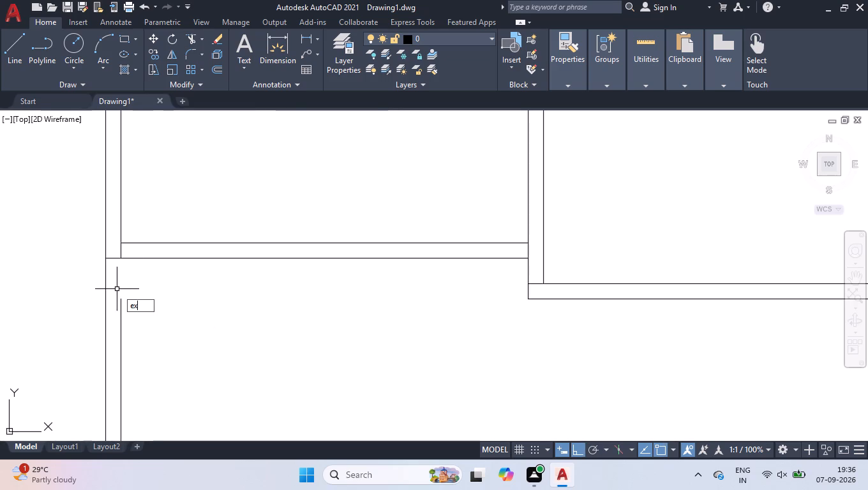
{"action": "key", "text": "Return"}
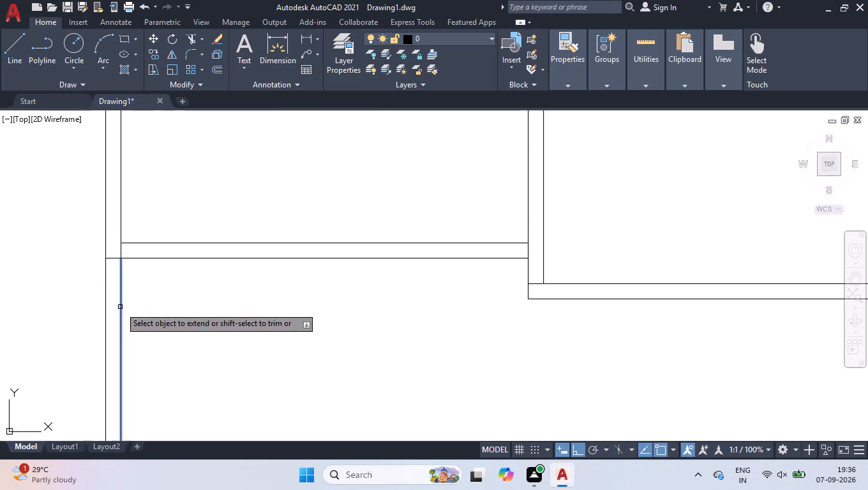
{"action": "left_click", "coordinate": [120, 307]}
{"action": "scroll", "coordinate": [158, 309], "scroll_direction": "down", "scroll_amount": 3}
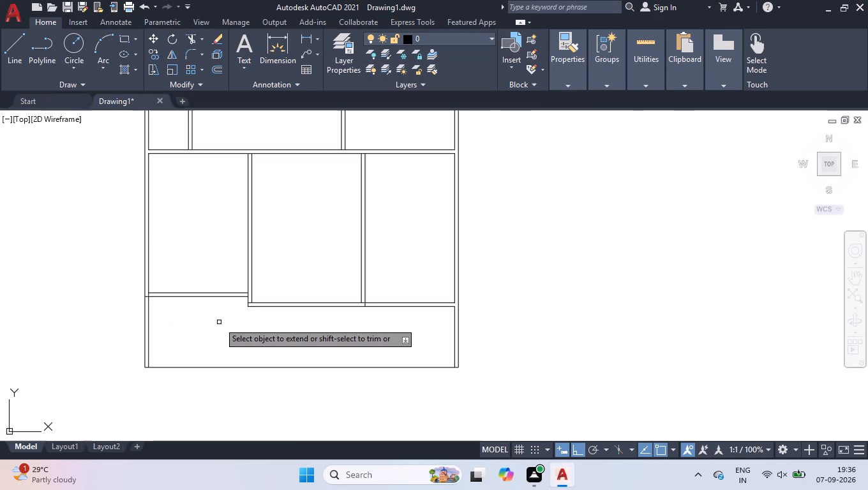
{"action": "scroll", "coordinate": [219, 322], "scroll_direction": "up", "scroll_amount": 1}
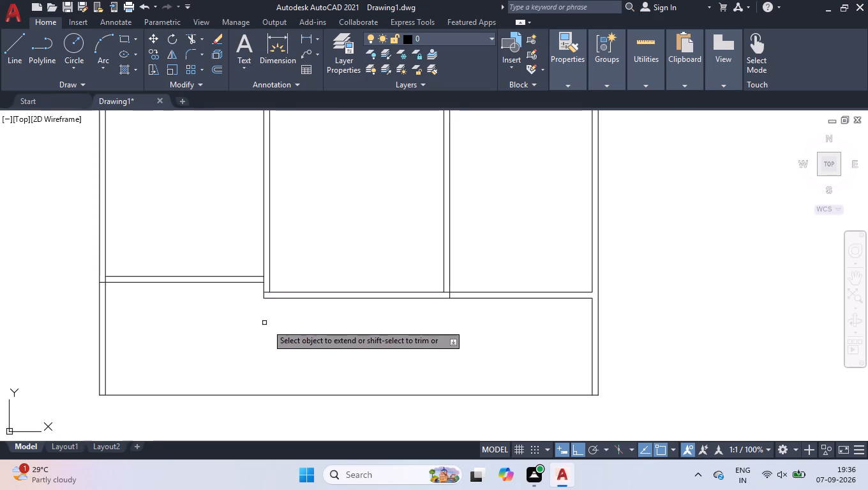
{"action": "key", "text": "space"}
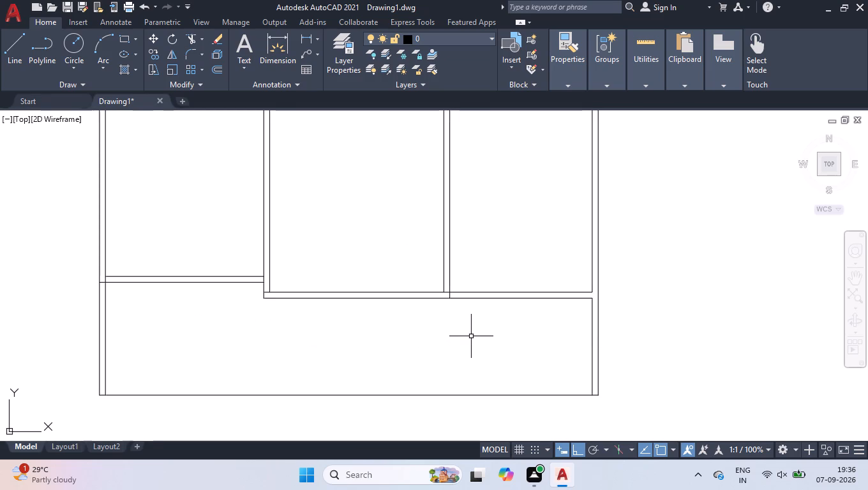
Trim away both bottom-wall lines beneath the right compartment, opening it to the space below.
{"action": "type", "text": "tr"}
{"action": "key", "text": "Return"}
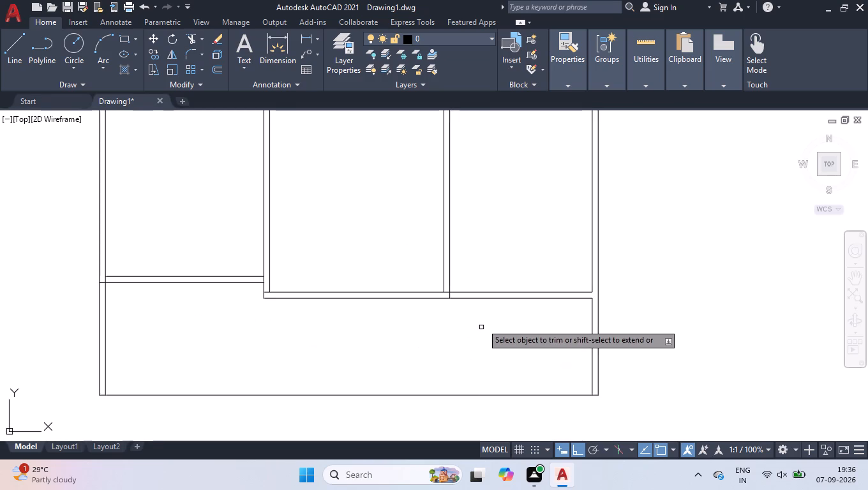
{"action": "left_click", "coordinate": [482, 323]}
{"action": "left_click", "coordinate": [564, 270]}
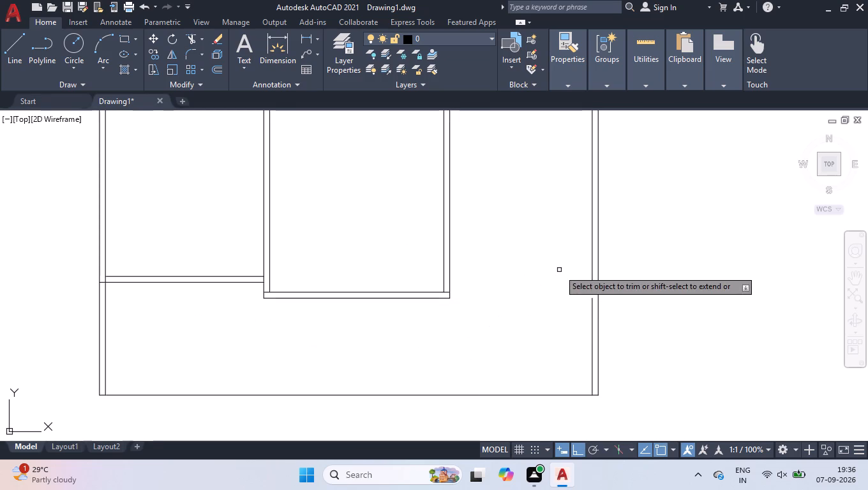
{"action": "key", "text": "Return"}
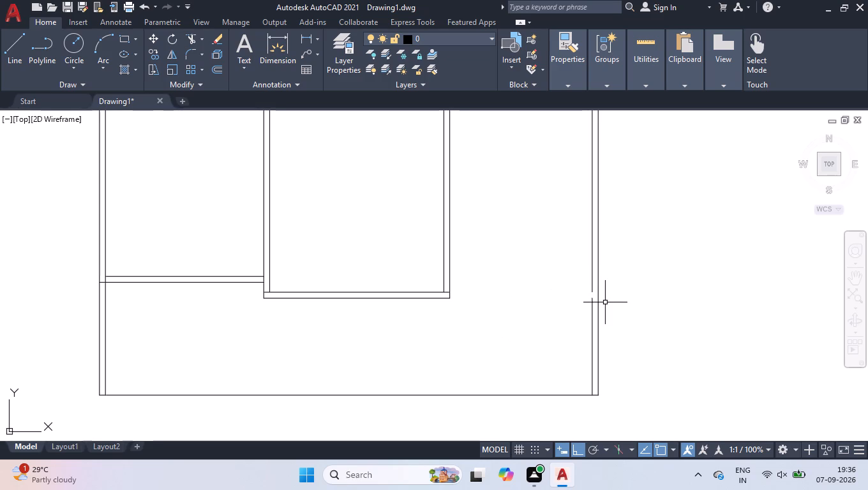
Stretch the lower segment of the inner right wall line up to the end of the upper segment, closing the gap.
{"action": "scroll", "coordinate": [594, 292], "scroll_direction": "up", "scroll_amount": 3}
{"action": "left_click", "coordinate": [575, 331]}
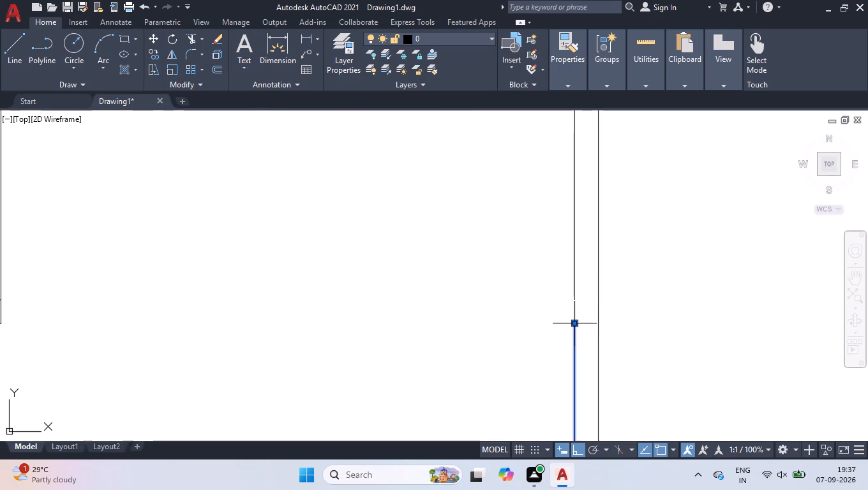
{"action": "left_click", "coordinate": [574, 323]}
{"action": "left_click", "coordinate": [574, 301]}
{"action": "scroll", "coordinate": [599, 325], "scroll_direction": "down", "scroll_amount": 1}
{"action": "right_click", "coordinate": [466, 278]}
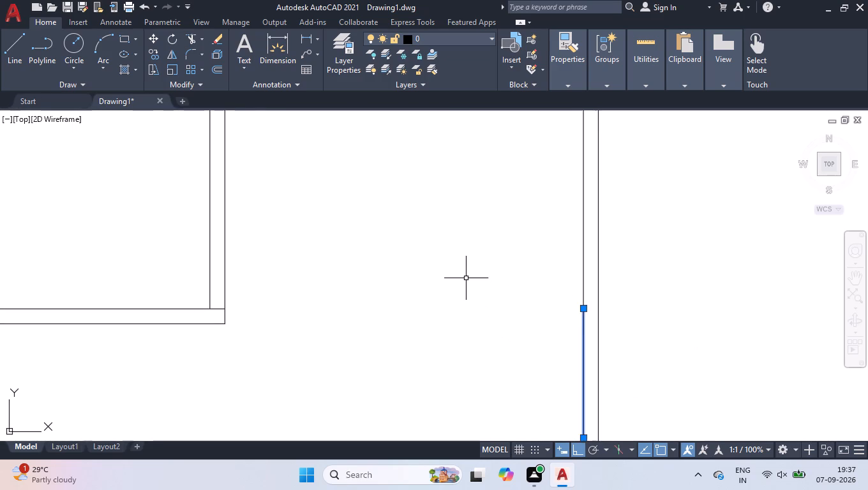
{"action": "left_click", "coordinate": [510, 365]}
Trim the line segments crossing the partition junctions along the horizontal wall between the first and second rows of rooms.
{"action": "scroll", "coordinate": [585, 349], "scroll_direction": "down", "scroll_amount": 6}
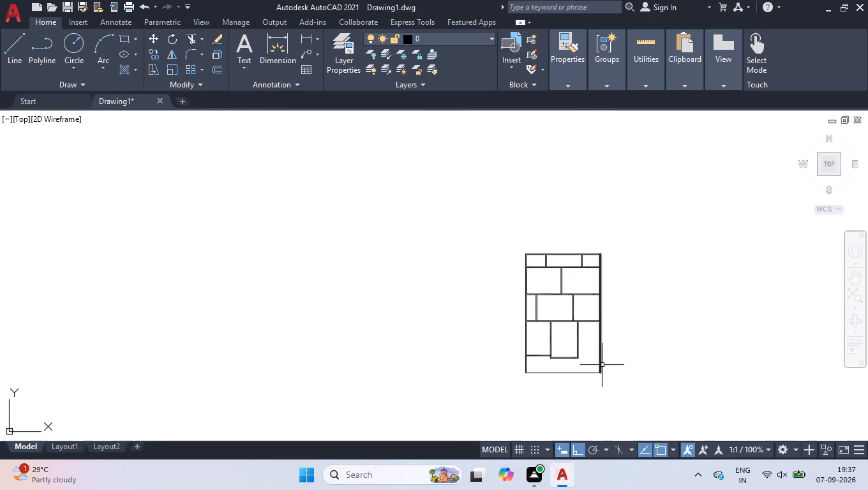
{"action": "scroll", "coordinate": [602, 357], "scroll_direction": "up", "scroll_amount": 1}
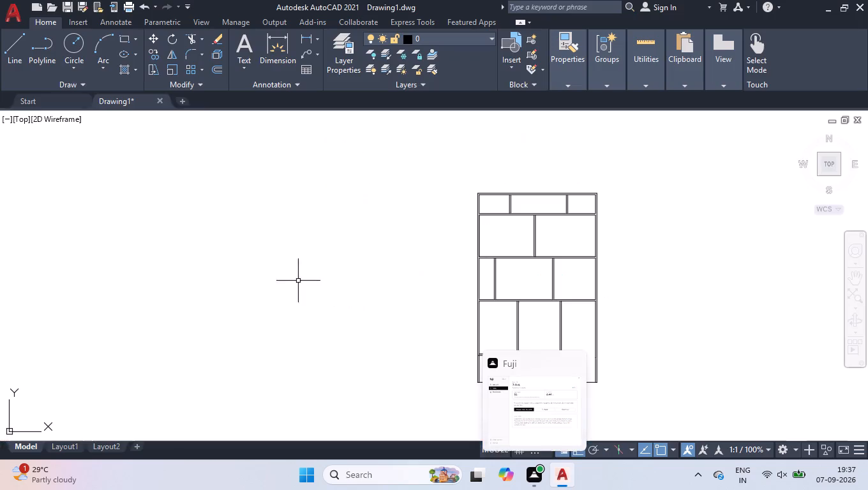
{"action": "left_click", "coordinate": [829, 165]}
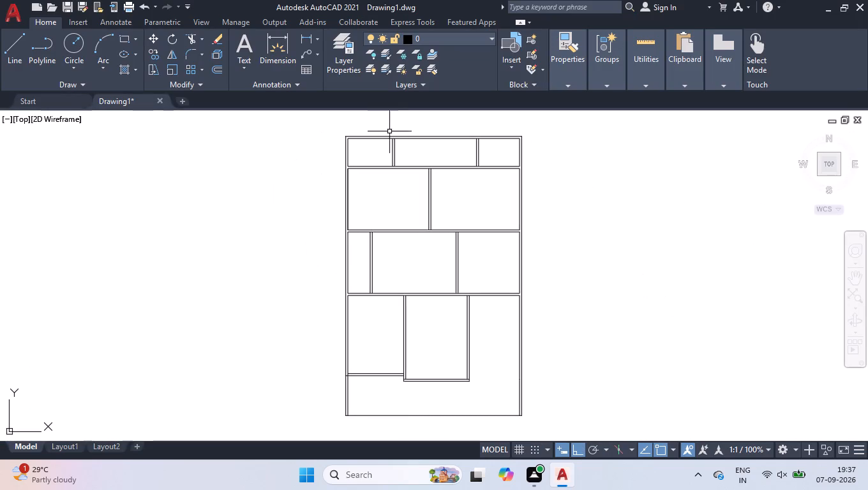
{"action": "scroll", "coordinate": [389, 131], "scroll_direction": "up", "scroll_amount": 4}
{"action": "scroll", "coordinate": [389, 131], "scroll_direction": "down", "scroll_amount": 2}
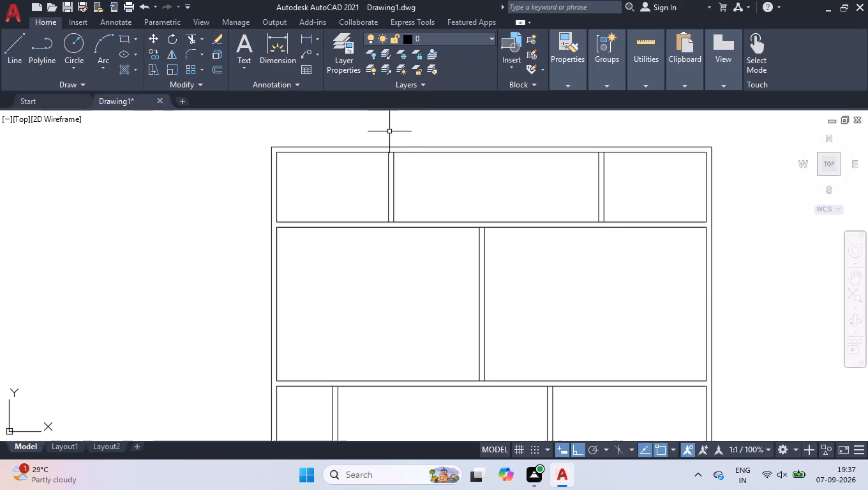
{"action": "type", "text": "tr"}
{"action": "key", "text": "Return"}
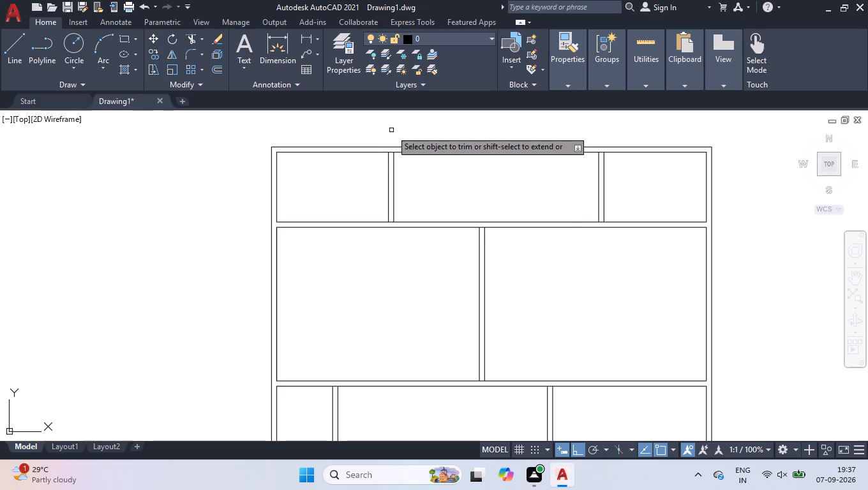
{"action": "scroll", "coordinate": [389, 224], "scroll_direction": "up", "scroll_amount": 4}
{"action": "left_click", "coordinate": [391, 219]}
{"action": "left_click", "coordinate": [389, 199]}
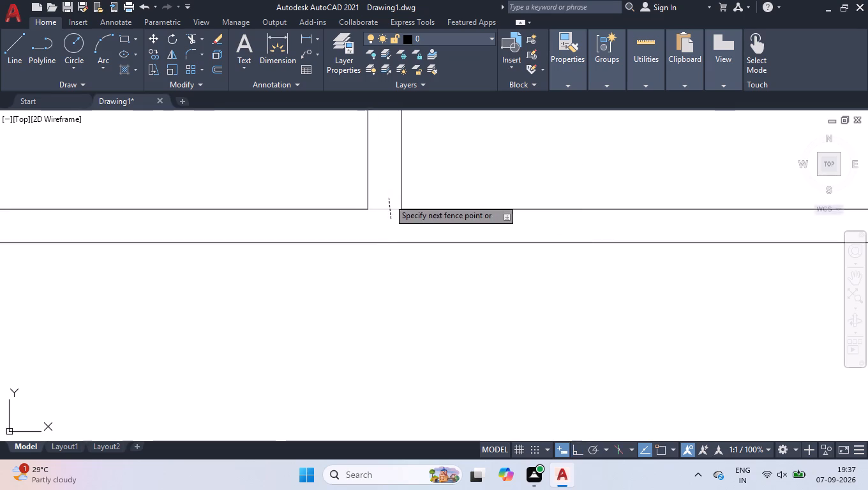
{"action": "scroll", "coordinate": [393, 235], "scroll_direction": "down", "scroll_amount": 4}
{"action": "scroll", "coordinate": [533, 248], "scroll_direction": "up", "scroll_amount": 2}
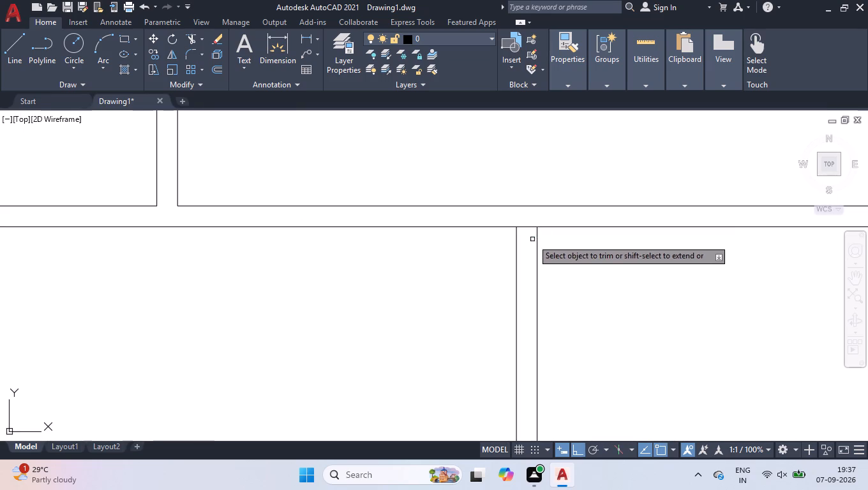
{"action": "left_click", "coordinate": [531, 237]}
{"action": "left_click", "coordinate": [530, 221]}
{"action": "scroll", "coordinate": [535, 257], "scroll_direction": "down", "scroll_amount": 3}
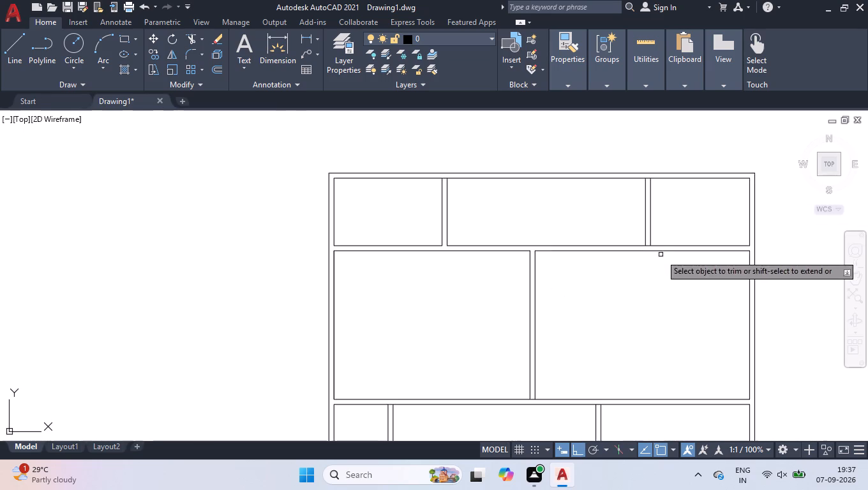
{"action": "scroll", "coordinate": [623, 232], "scroll_direction": "up", "scroll_amount": 2}
{"action": "left_click", "coordinate": [684, 274]}
{"action": "left_click", "coordinate": [680, 262]}
Trim the line segments crossing the partition junctions along the horizontal wall between the second and third rows of rooms.
{"action": "scroll", "coordinate": [553, 276], "scroll_direction": "down", "scroll_amount": 3}
{"action": "scroll", "coordinate": [564, 392], "scroll_direction": "up", "scroll_amount": 2}
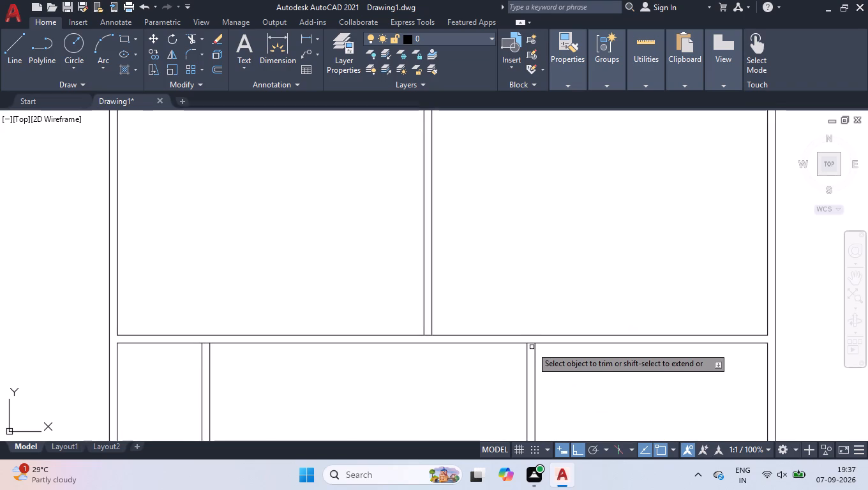
{"action": "left_click", "coordinate": [532, 344]}
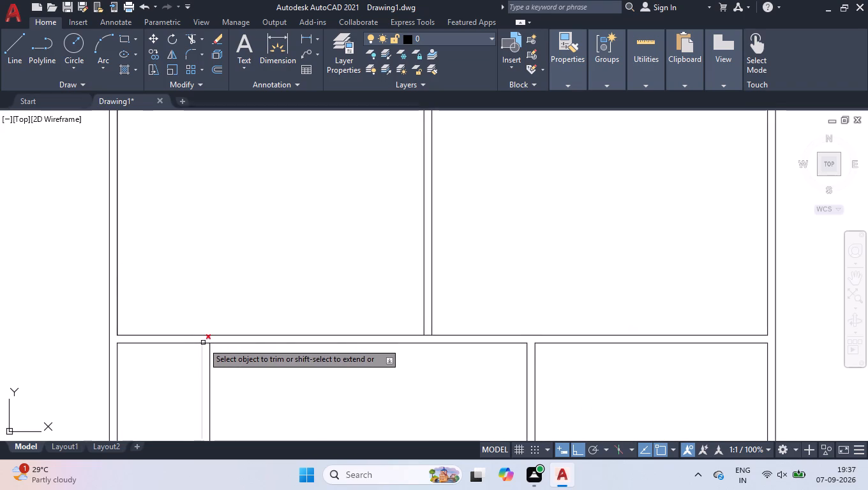
{"action": "left_click", "coordinate": [206, 345]}
{"action": "scroll", "coordinate": [273, 246], "scroll_direction": "down", "scroll_amount": 1}
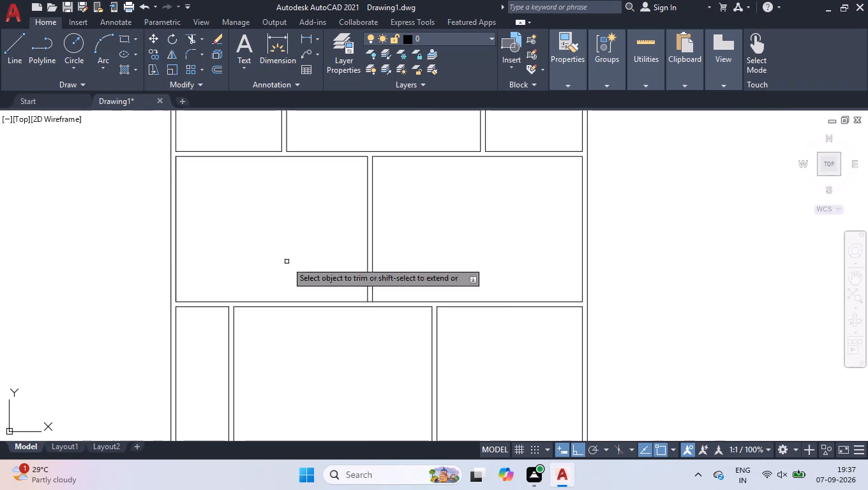
{"action": "scroll", "coordinate": [357, 307], "scroll_direction": "up", "scroll_amount": 3}
{"action": "left_click", "coordinate": [393, 301]}
{"action": "left_click", "coordinate": [393, 291]}
{"action": "scroll", "coordinate": [393, 364], "scroll_direction": "down", "scroll_amount": 3}
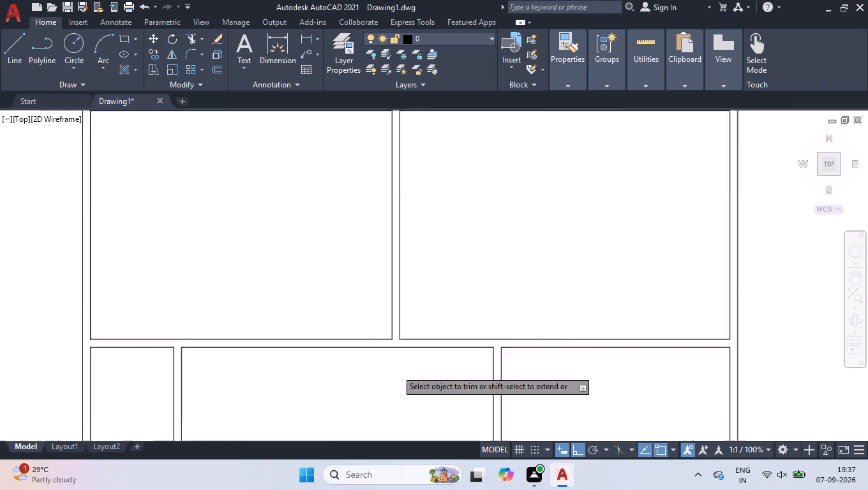
Trim the line segments crossing the partition junctions along the horizontal wall between the third and fourth rows of rooms.
{"action": "scroll", "coordinate": [503, 285], "scroll_direction": "down", "scroll_amount": 1}
{"action": "scroll", "coordinate": [500, 364], "scroll_direction": "down", "scroll_amount": 1}
{"action": "scroll", "coordinate": [507, 446], "scroll_direction": "up", "scroll_amount": 1}
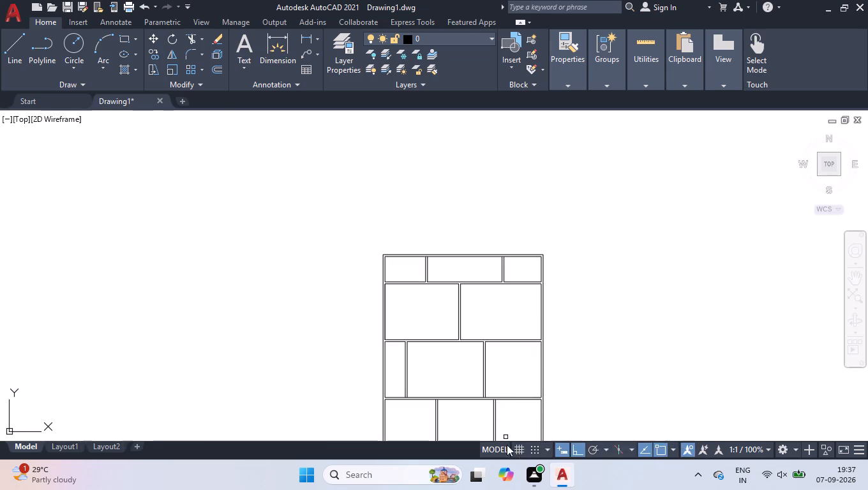
{"action": "scroll", "coordinate": [507, 445], "scroll_direction": "up", "scroll_amount": 4}
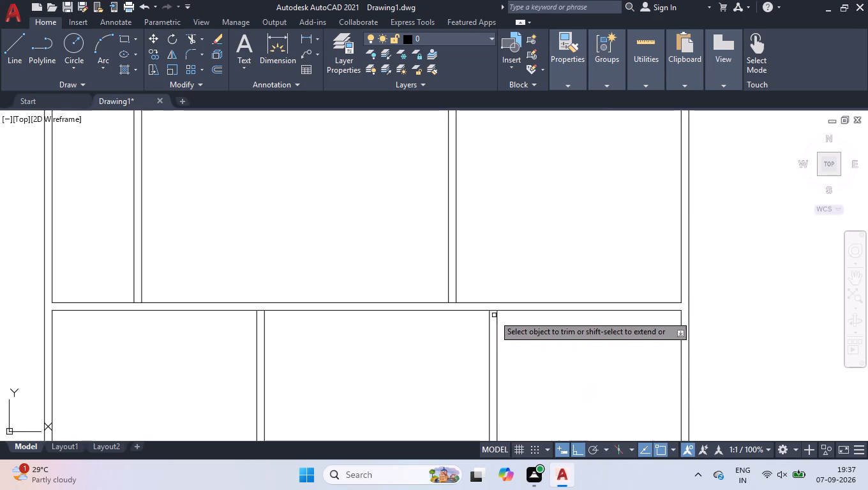
{"action": "left_click", "coordinate": [495, 313]}
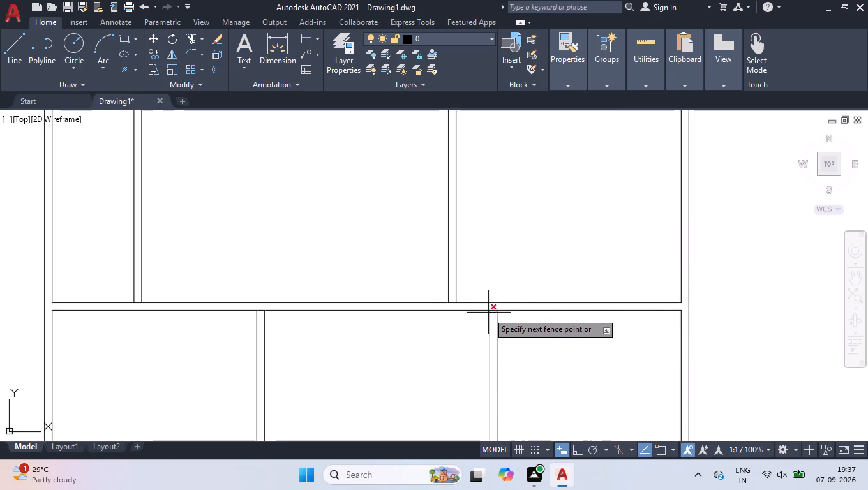
{"action": "left_click", "coordinate": [491, 306]}
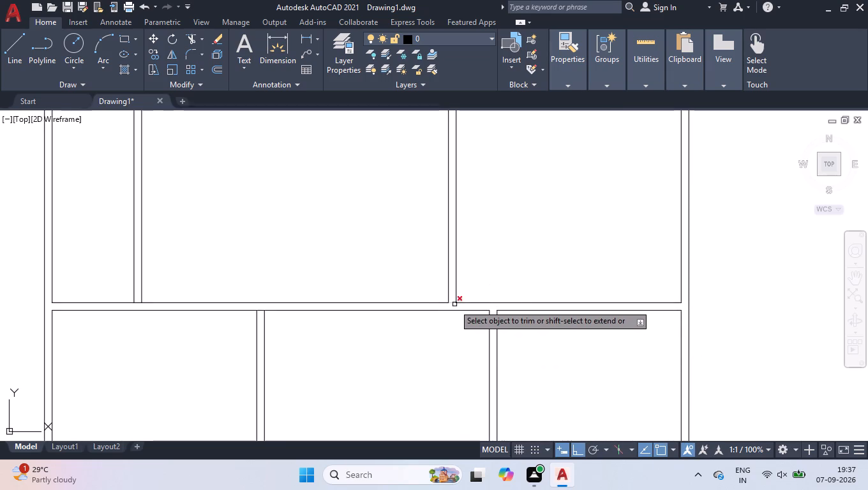
{"action": "left_click", "coordinate": [453, 304]}
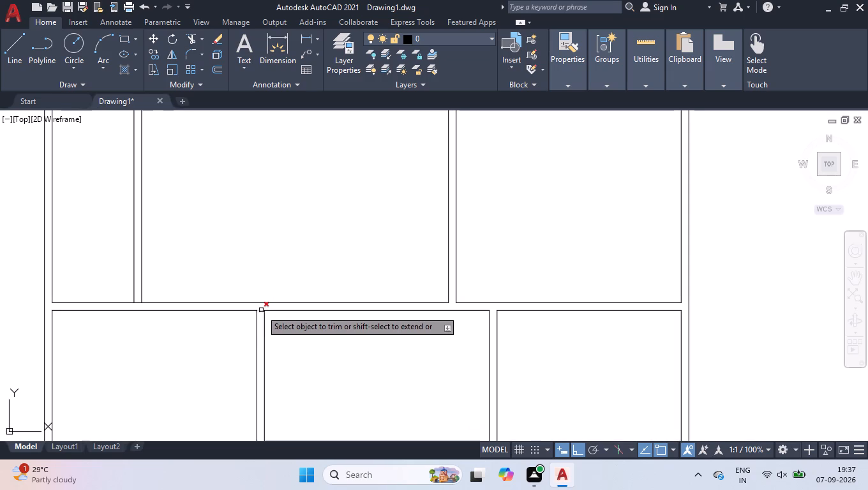
{"action": "left_click", "coordinate": [261, 310]}
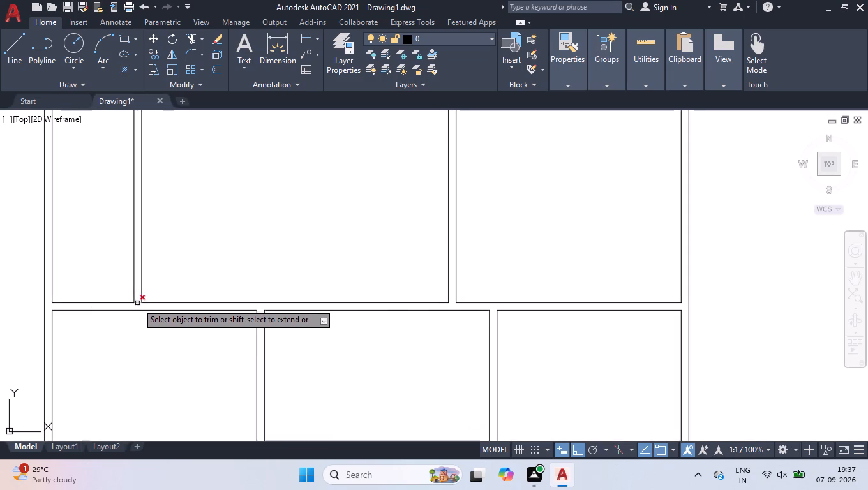
{"action": "left_click", "coordinate": [137, 303]}
Trim the overlapping segments at the bottom corners of the lower middle room and where the lower left room's bottom wall meets it.
{"action": "scroll", "coordinate": [329, 264], "scroll_direction": "down", "scroll_amount": 1}
{"action": "scroll", "coordinate": [562, 300], "scroll_direction": "down", "scroll_amount": 1}
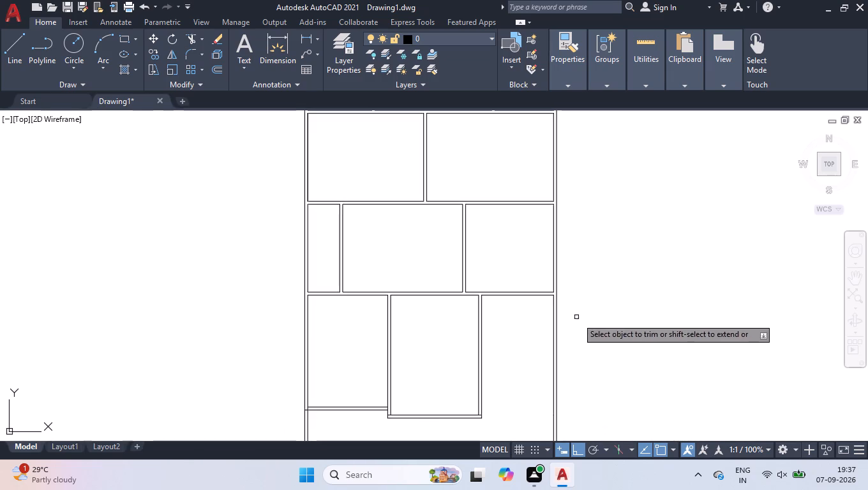
{"action": "scroll", "coordinate": [583, 338], "scroll_direction": "down", "scroll_amount": 2}
{"action": "scroll", "coordinate": [546, 375], "scroll_direction": "up", "scroll_amount": 6}
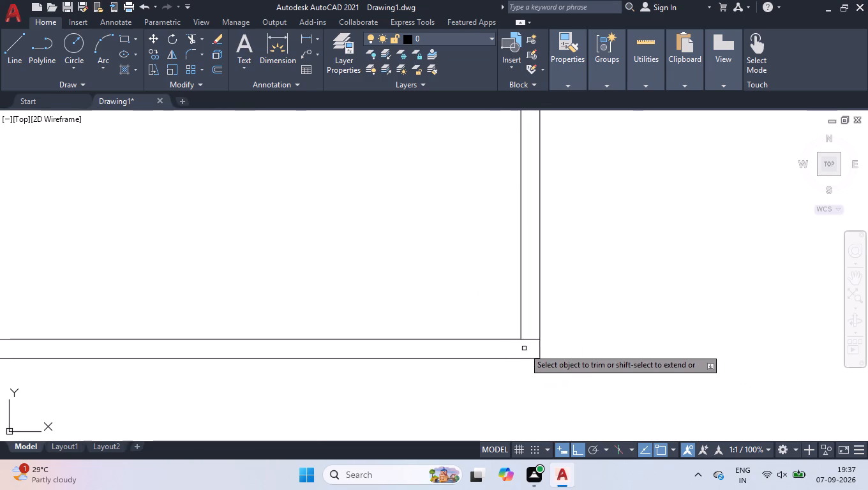
{"action": "left_click", "coordinate": [530, 348]}
{"action": "left_click", "coordinate": [532, 336]}
{"action": "scroll", "coordinate": [558, 353], "scroll_direction": "down", "scroll_amount": 2}
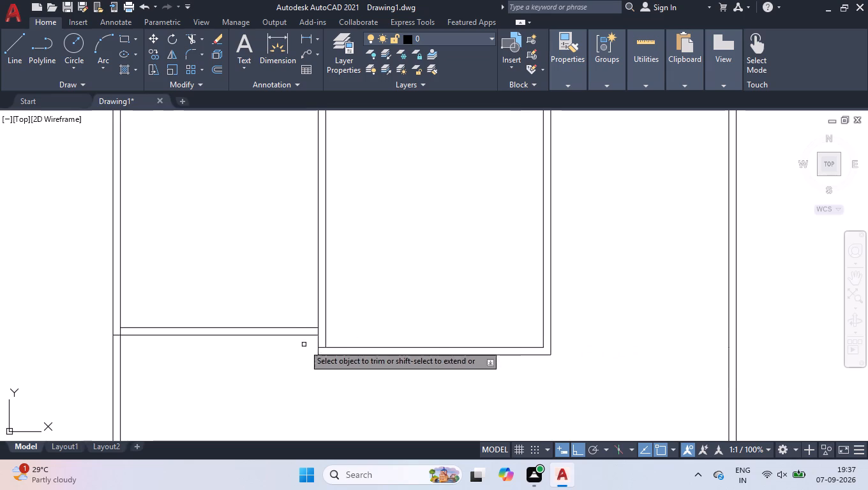
{"action": "scroll", "coordinate": [336, 343], "scroll_direction": "up", "scroll_amount": 2}
{"action": "left_click", "coordinate": [304, 364]}
{"action": "left_click", "coordinate": [293, 350]}
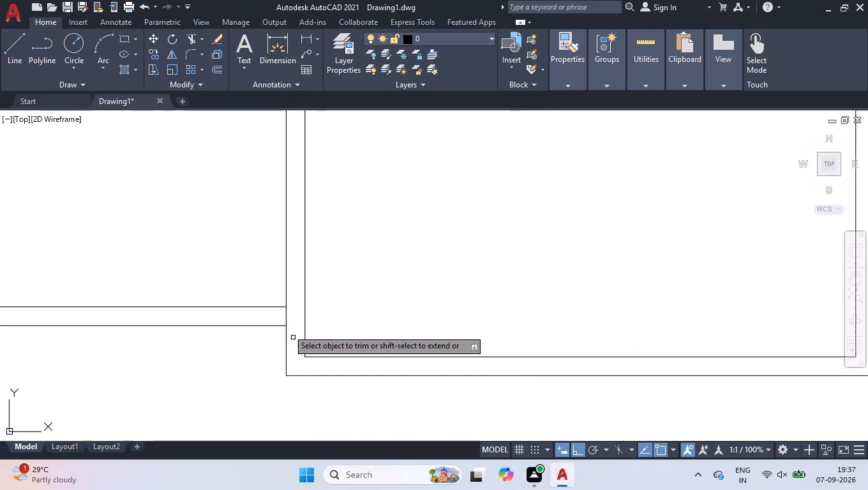
{"action": "left_click", "coordinate": [284, 315]}
{"action": "left_click", "coordinate": [294, 317]}
Trim the segments crossing the junction between the lower left room's bottom wall and the left outer wall.
{"action": "scroll", "coordinate": [338, 288], "scroll_direction": "down", "scroll_amount": 2}
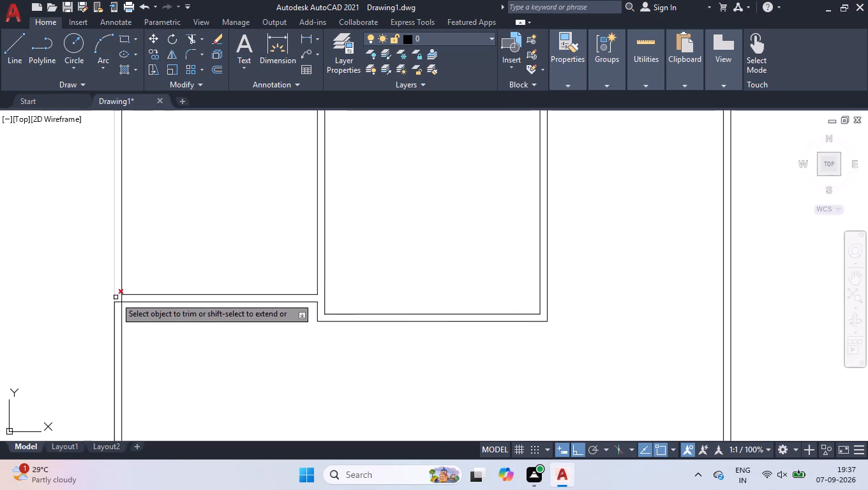
{"action": "scroll", "coordinate": [116, 296], "scroll_direction": "up", "scroll_amount": 2}
{"action": "left_click", "coordinate": [121, 317]}
{"action": "left_click", "coordinate": [123, 303]}
{"action": "left_click_drag", "start_coordinate": [123, 302], "coordinate": [133, 304]}
{"action": "left_click", "coordinate": [138, 305]}
{"action": "left_click", "coordinate": [124, 306]}
{"action": "scroll", "coordinate": [218, 313], "scroll_direction": "down", "scroll_amount": 3}
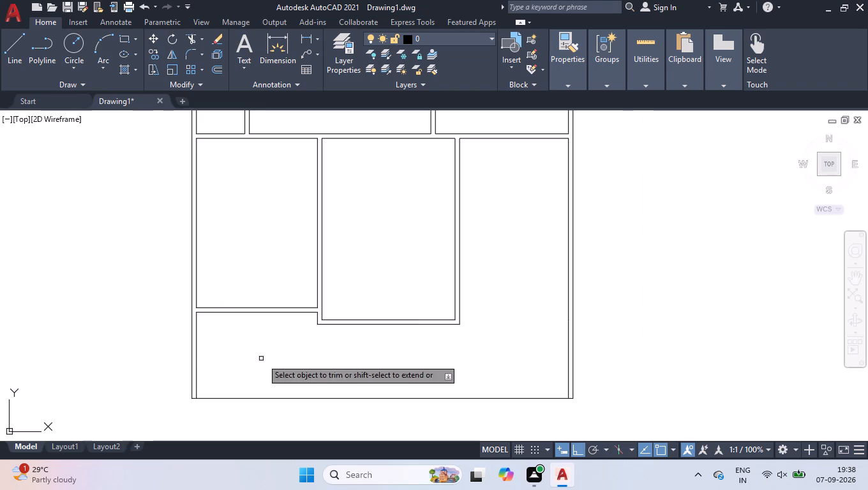
{"action": "key", "text": "space"}
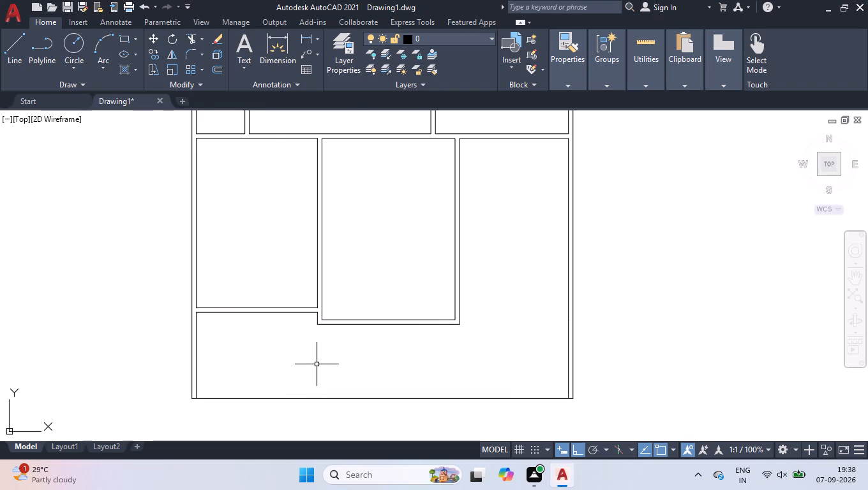
Trim the inner top wall line where the two top-row partitions meet the outer wall.
{"action": "scroll", "coordinate": [322, 365], "scroll_direction": "down", "scroll_amount": 1}
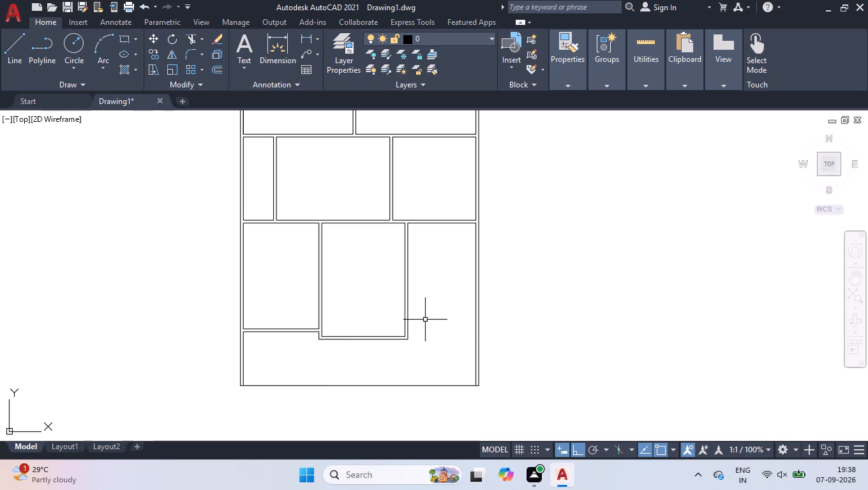
{"action": "scroll", "coordinate": [472, 306], "scroll_direction": "down", "scroll_amount": 2}
{"action": "scroll", "coordinate": [437, 198], "scroll_direction": "up", "scroll_amount": 1}
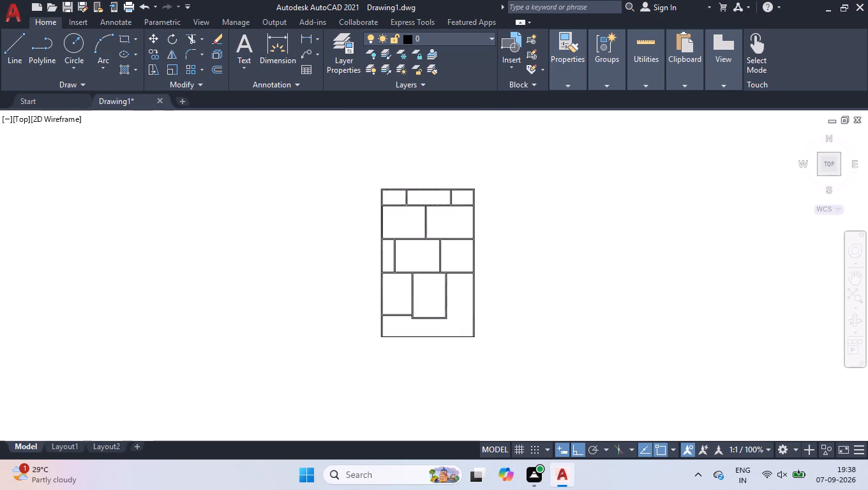
{"action": "scroll", "coordinate": [378, 200], "scroll_direction": "up", "scroll_amount": 4}
{"action": "scroll", "coordinate": [395, 179], "scroll_direction": "down", "scroll_amount": 1}
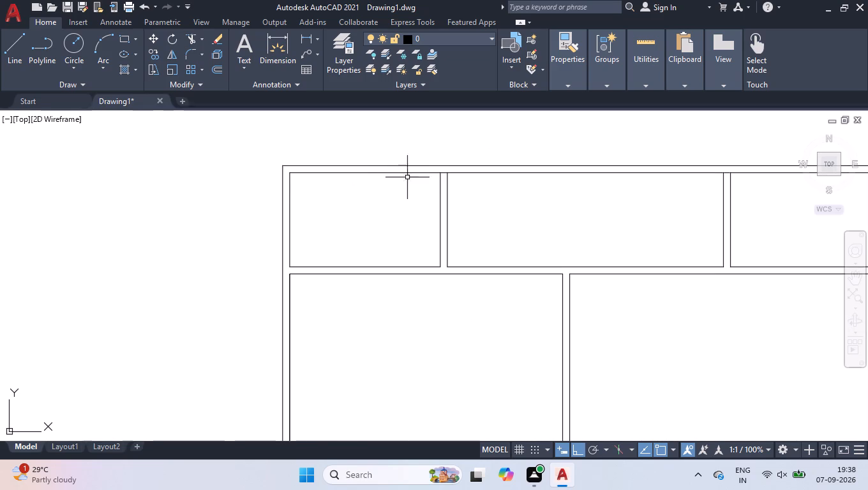
{"action": "key", "text": "space"}
{"action": "left_click", "coordinate": [443, 174]}
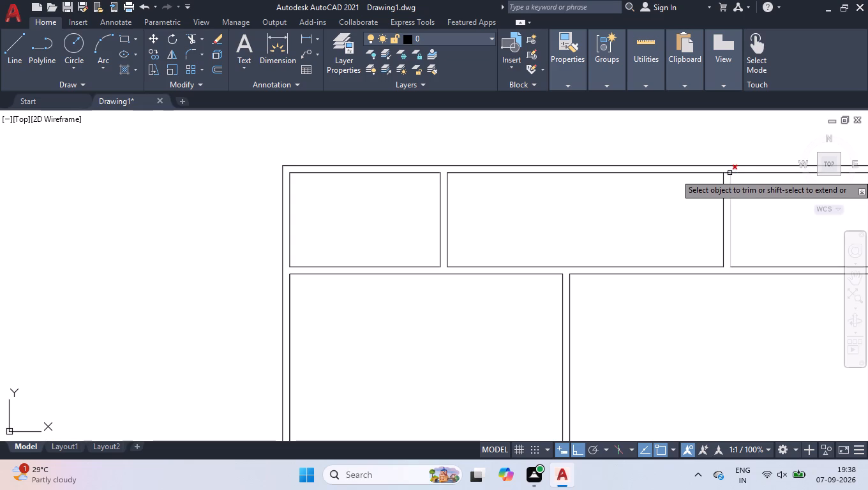
{"action": "scroll", "coordinate": [726, 174], "scroll_direction": "up", "scroll_amount": 2}
{"action": "left_click", "coordinate": [726, 174]}
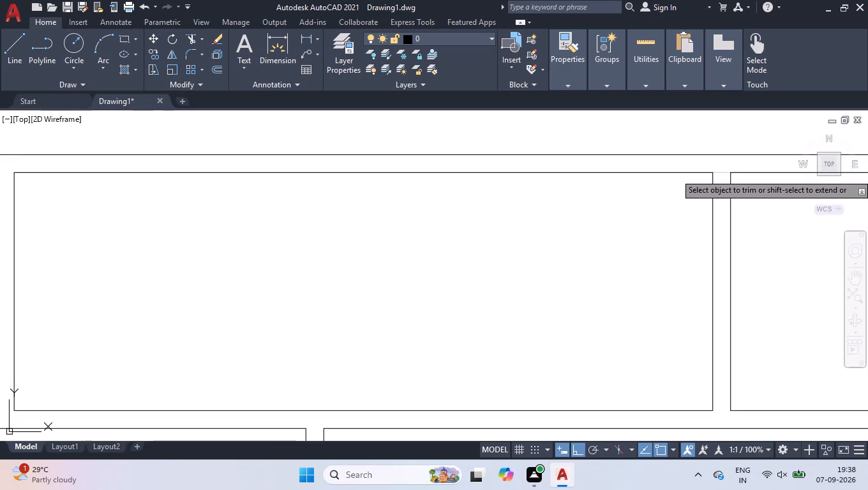
{"action": "key", "text": "space"}
Extend the top-left room's right wall line down across the horizontal wall to its lower line.
{"action": "scroll", "coordinate": [652, 233], "scroll_direction": "down", "scroll_amount": 3}
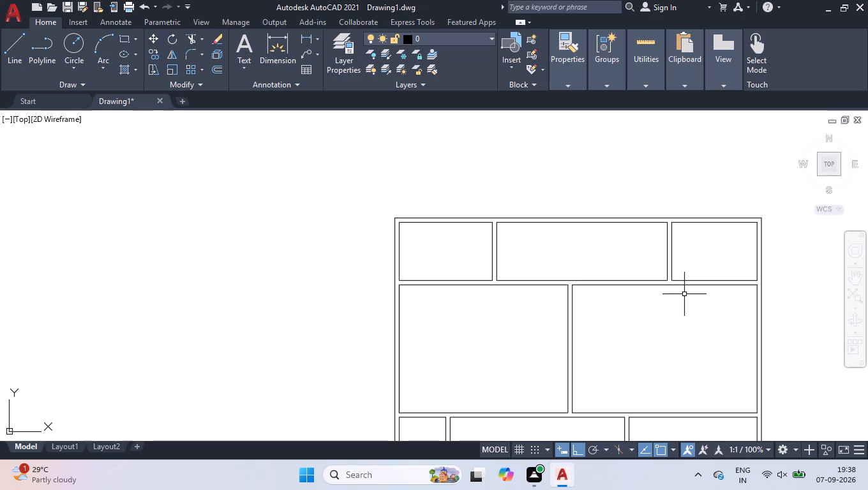
{"action": "scroll", "coordinate": [799, 248], "scroll_direction": "up", "scroll_amount": 1}
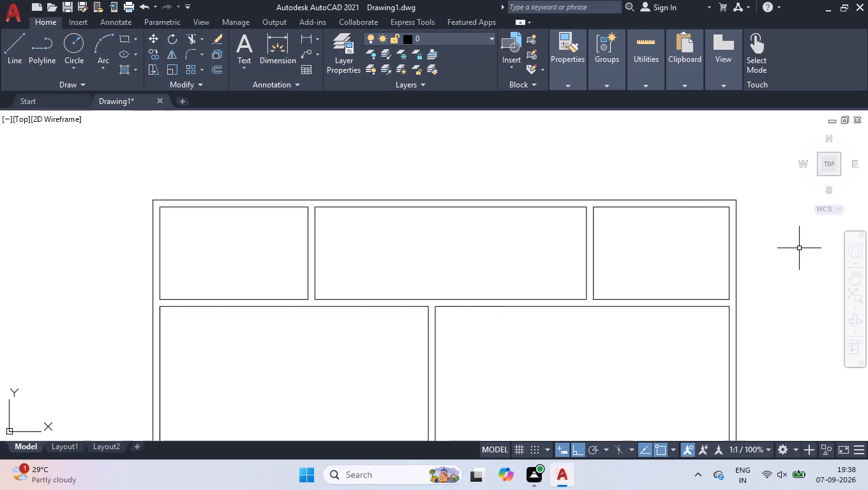
{"action": "scroll", "coordinate": [799, 248], "scroll_direction": "up", "scroll_amount": 1}
{"action": "scroll", "coordinate": [799, 248], "scroll_direction": "down", "scroll_amount": 1}
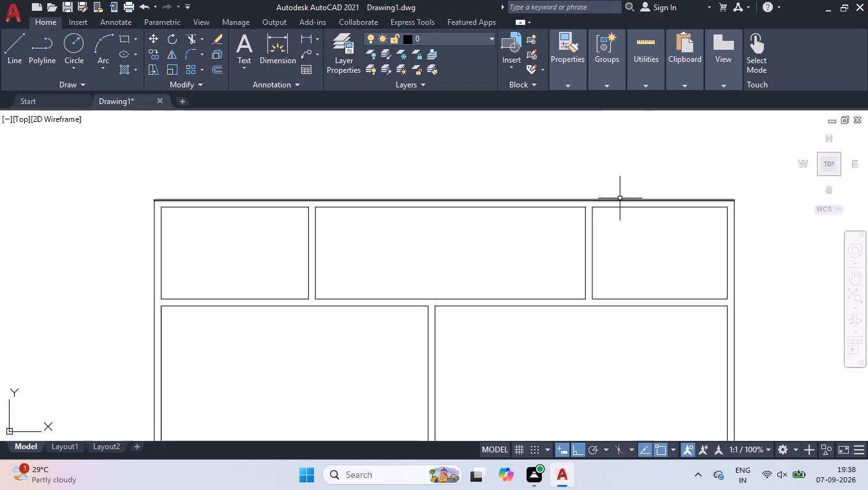
{"action": "scroll", "coordinate": [603, 218], "scroll_direction": "down", "scroll_amount": 1}
{"action": "scroll", "coordinate": [610, 292], "scroll_direction": "up", "scroll_amount": 1}
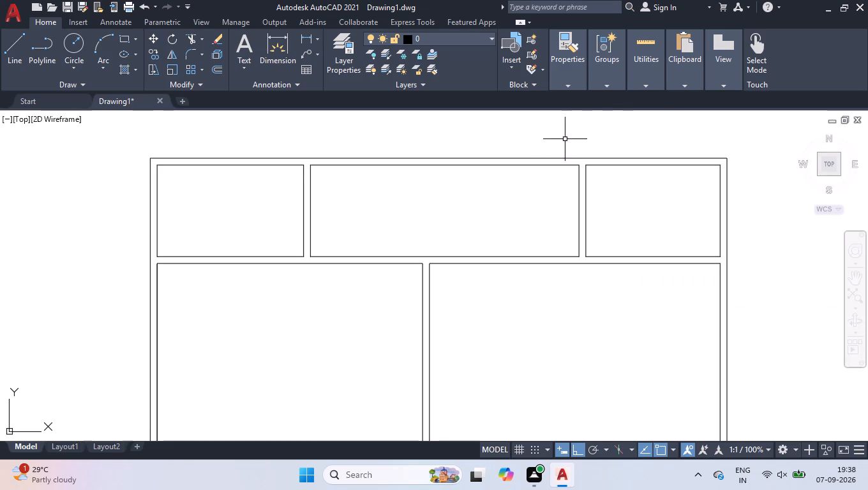
{"action": "scroll", "coordinate": [151, 197], "scroll_direction": "up", "scroll_amount": 1}
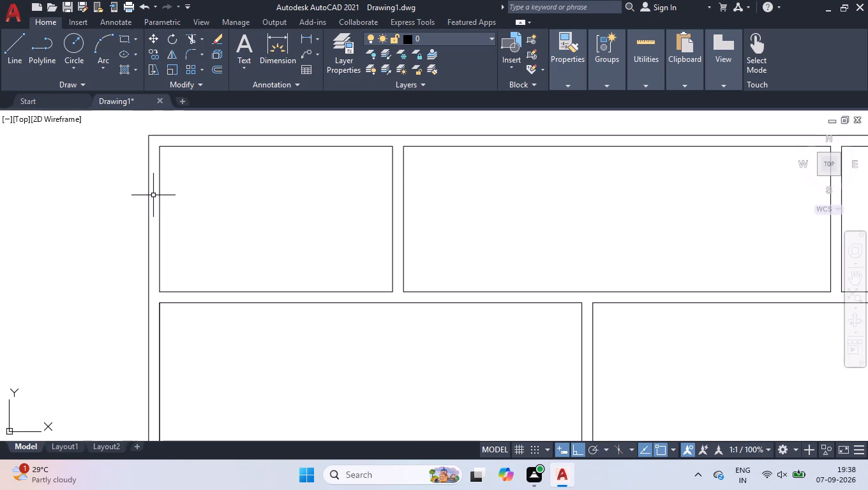
{"action": "type", "text": "ex"}
{"action": "key", "text": "Return"}
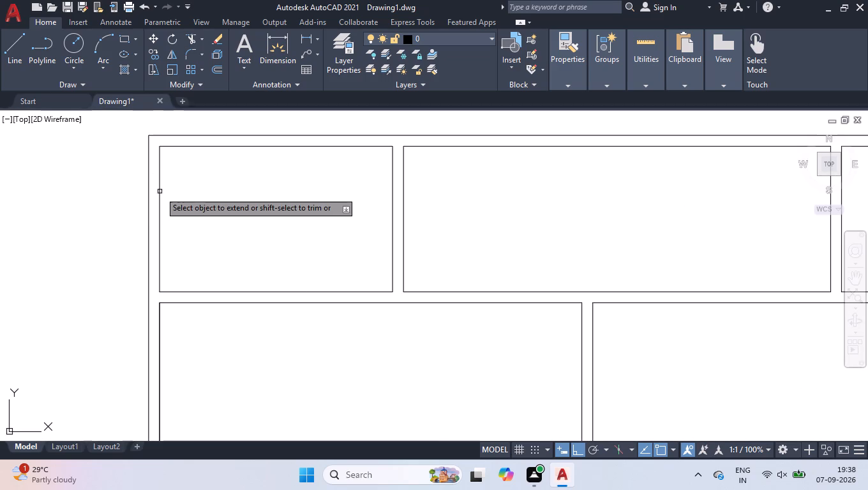
{"action": "left_click", "coordinate": [392, 273]}
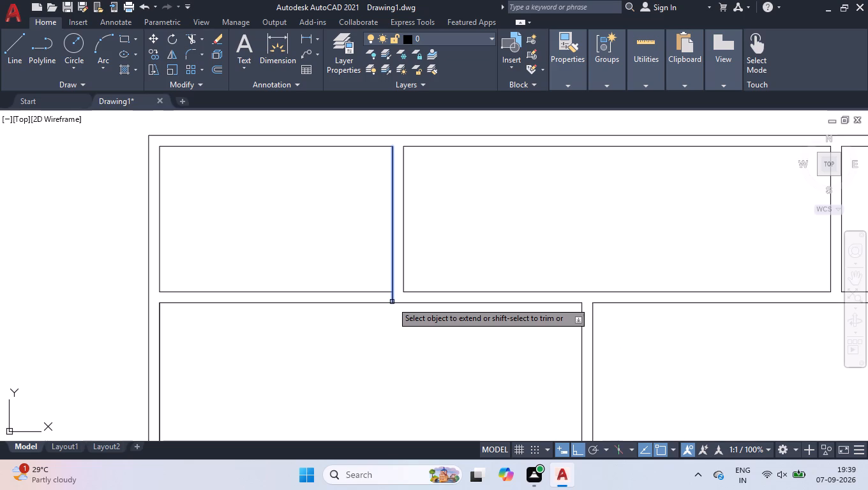
{"action": "key", "text": "space"}
Draw a short line across the horizontal wall's thickness, over the extension at the top-left room's bottom right corner.
{"action": "type", "text": "l"}
{"action": "key", "text": "Return"}
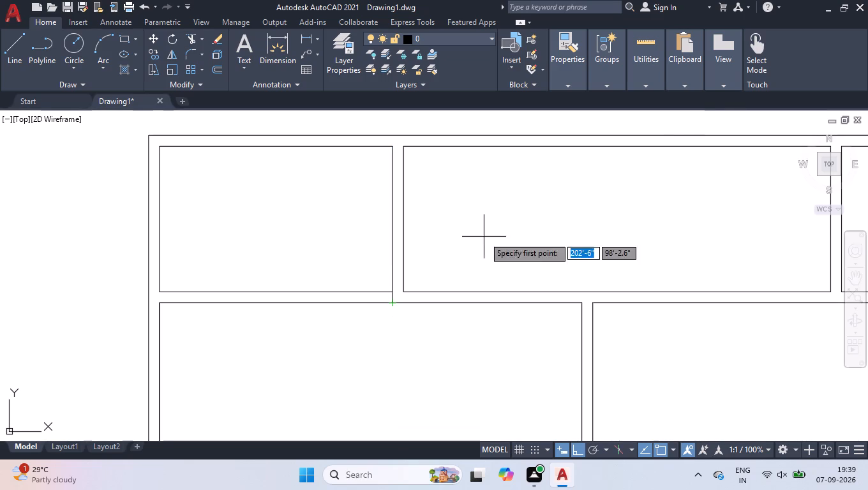
{"action": "scroll", "coordinate": [384, 304], "scroll_direction": "up", "scroll_amount": 2}
{"action": "left_click", "coordinate": [401, 274]}
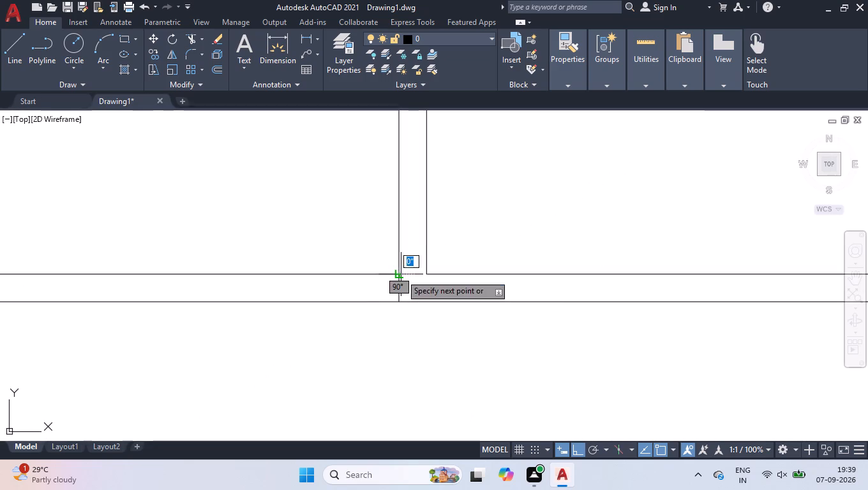
{"action": "left_click", "coordinate": [398, 306]}
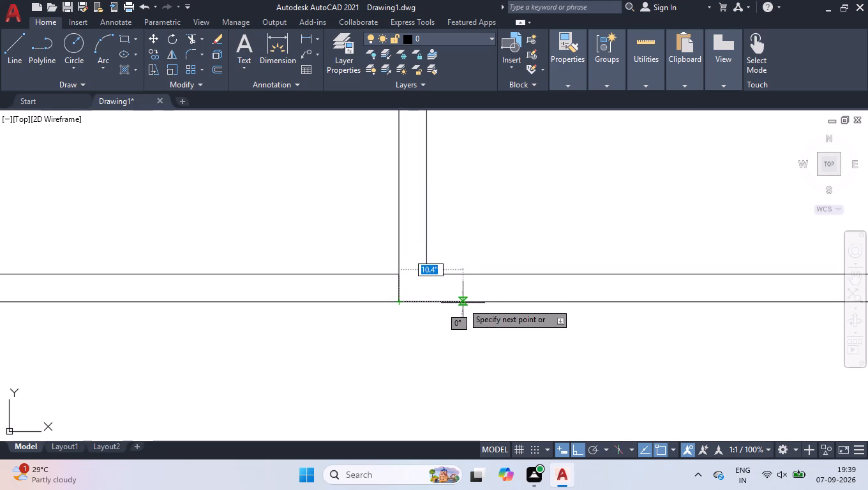
{"action": "key", "text": "space"}
Move the short line 2'8" leftward from the room corner to mark the door opening's other side.
{"action": "left_click_drag", "start_coordinate": [372, 262], "coordinate": [382, 273]}
{"action": "left_click", "coordinate": [427, 327]}
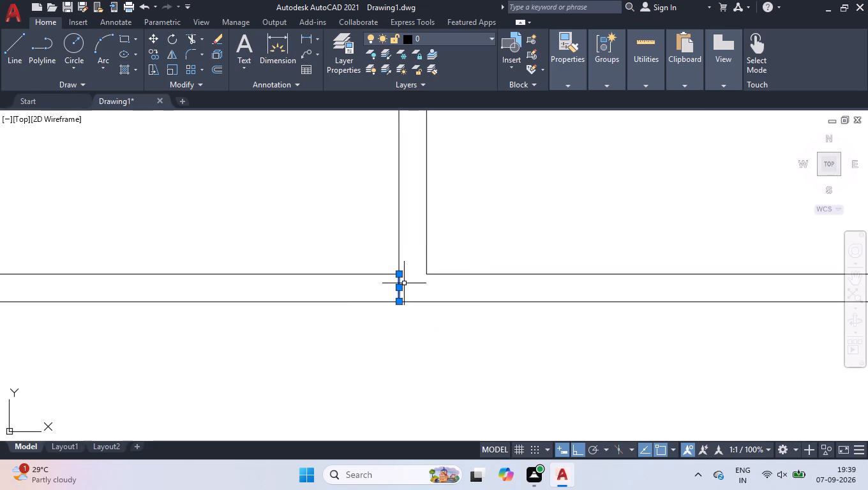
{"action": "left_click", "coordinate": [400, 288]}
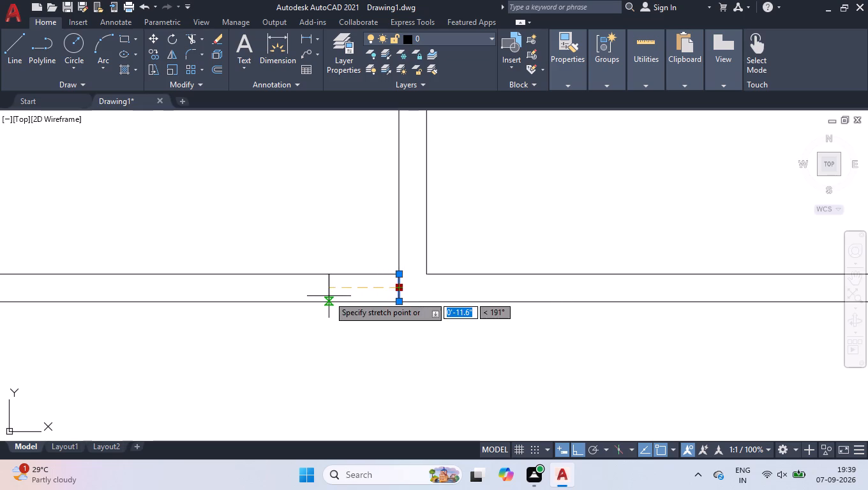
{"action": "type", "text": "2'8"}
{"action": "key", "text": "Return"}
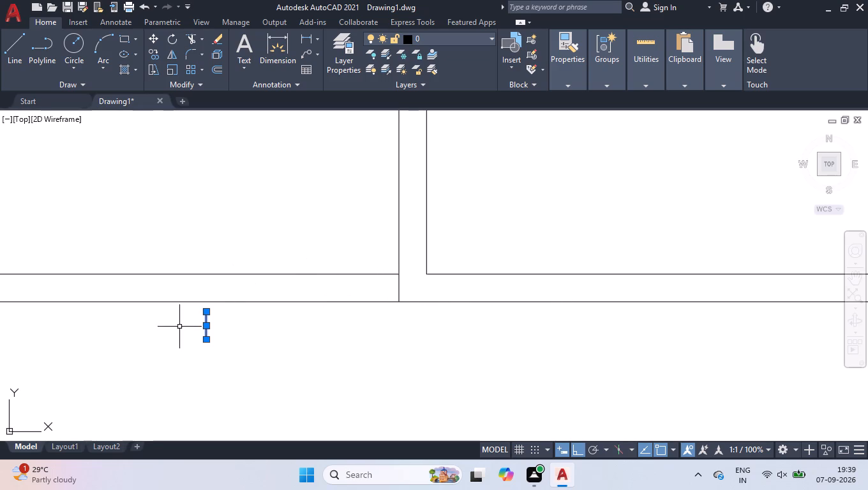
Stretch the moved line's ends onto the upper and lower lines of the horizontal wall and clear the selection.
{"action": "scroll", "coordinate": [174, 328], "scroll_direction": "up", "scroll_amount": 2}
{"action": "left_click", "coordinate": [257, 287]}
{"action": "left_click", "coordinate": [249, 278]}
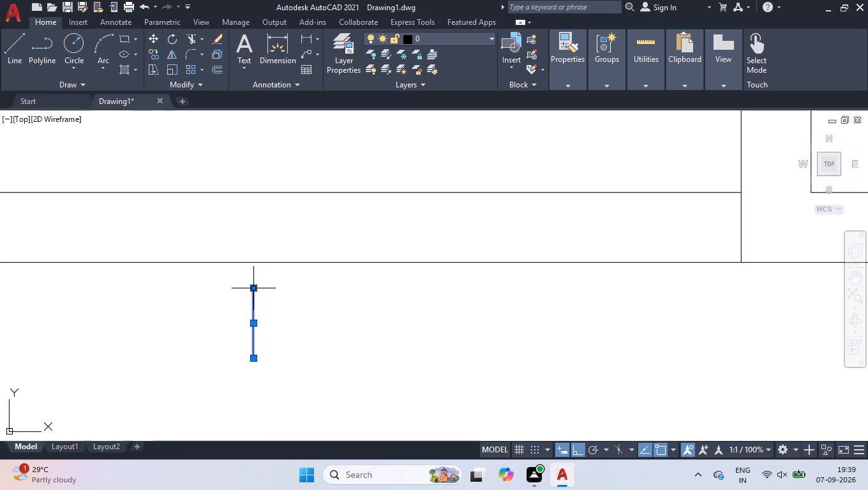
{"action": "left_click", "coordinate": [253, 288]}
{"action": "left_click", "coordinate": [253, 193]}
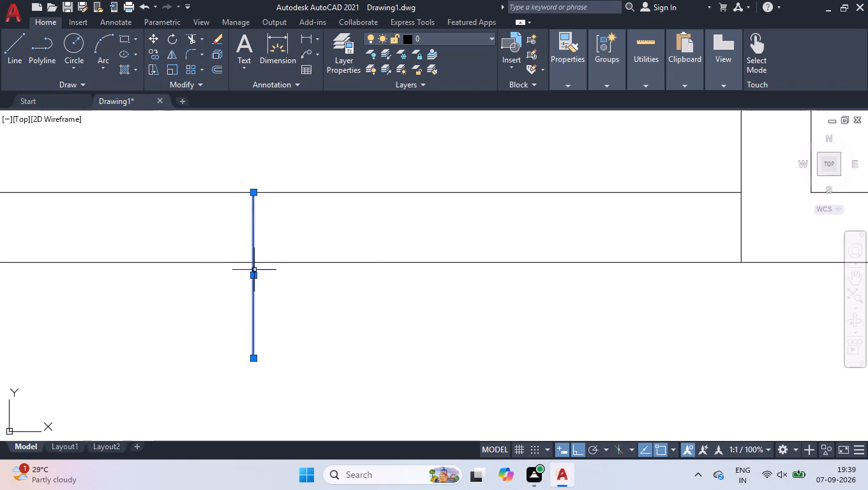
{"action": "left_click", "coordinate": [253, 359]}
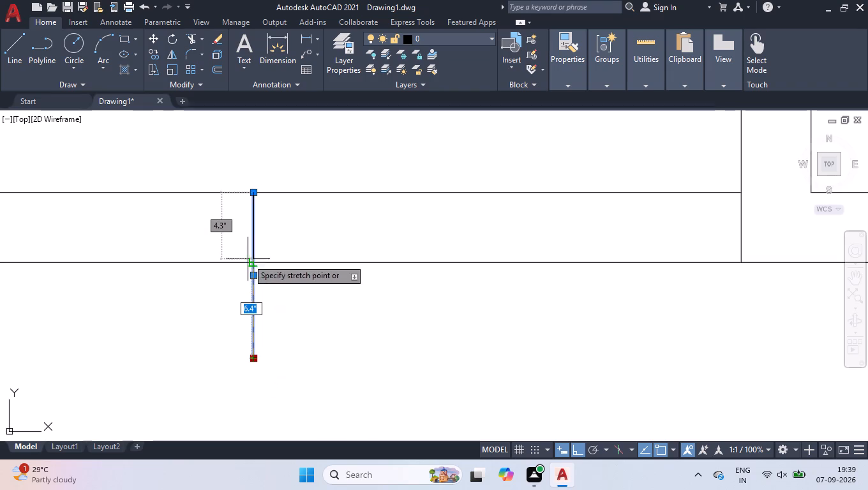
{"action": "left_click", "coordinate": [252, 262]}
{"action": "right_click", "coordinate": [280, 298]}
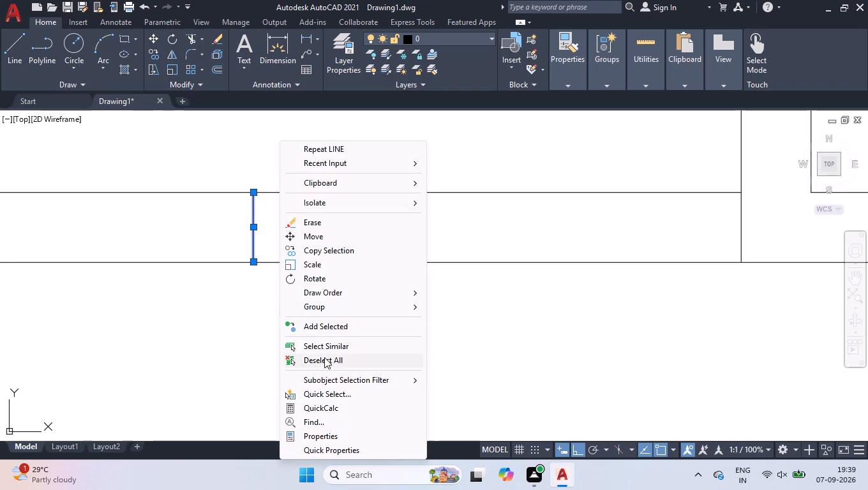
{"action": "left_click", "coordinate": [324, 360]}
Trim both horizontal wall lines between the two door jamb lines, opening a doorway below the top-left room.
{"action": "scroll", "coordinate": [328, 321], "scroll_direction": "down", "scroll_amount": 4}
{"action": "scroll", "coordinate": [405, 354], "scroll_direction": "down", "scroll_amount": 1}
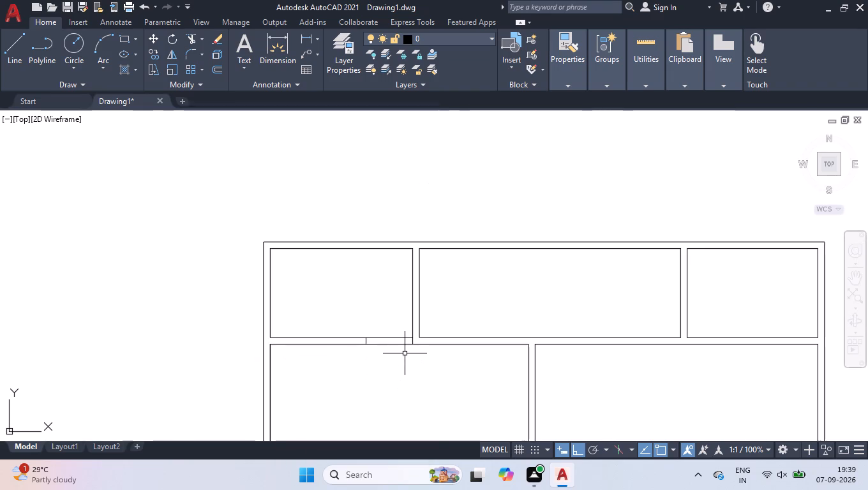
{"action": "type", "text": "tr"}
{"action": "key", "text": "Return"}
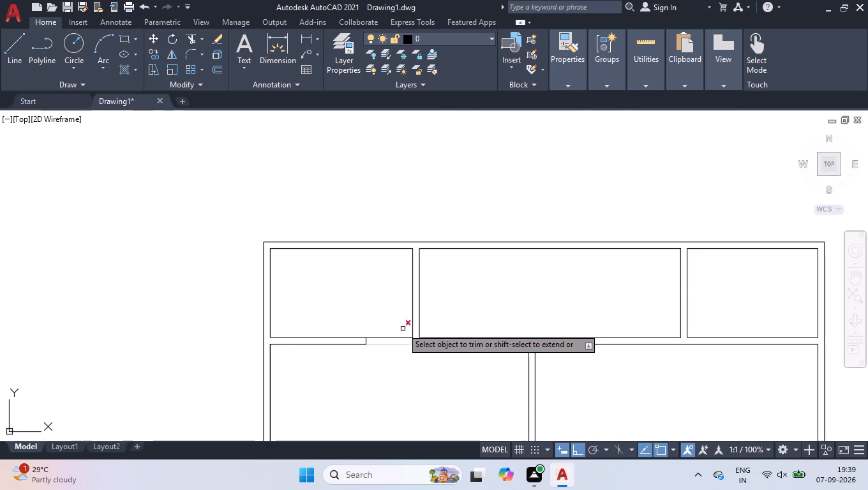
{"action": "left_click", "coordinate": [402, 327]}
{"action": "left_click", "coordinate": [398, 365]}
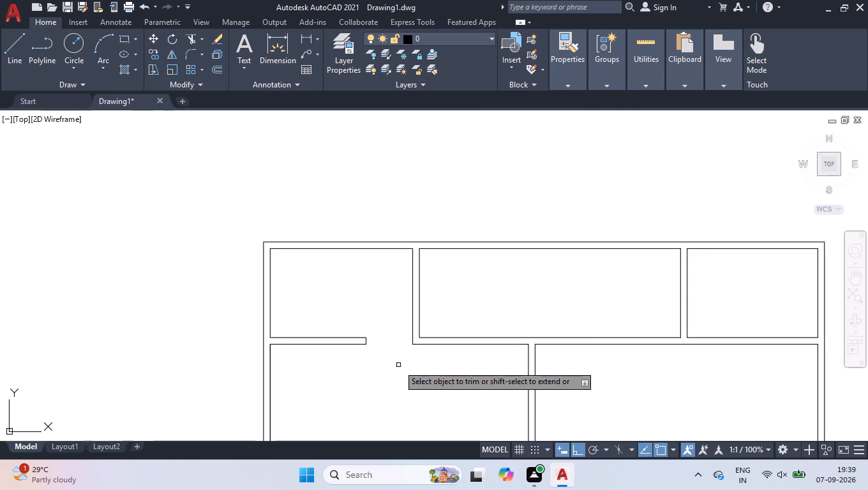
{"action": "key", "text": "Return"}
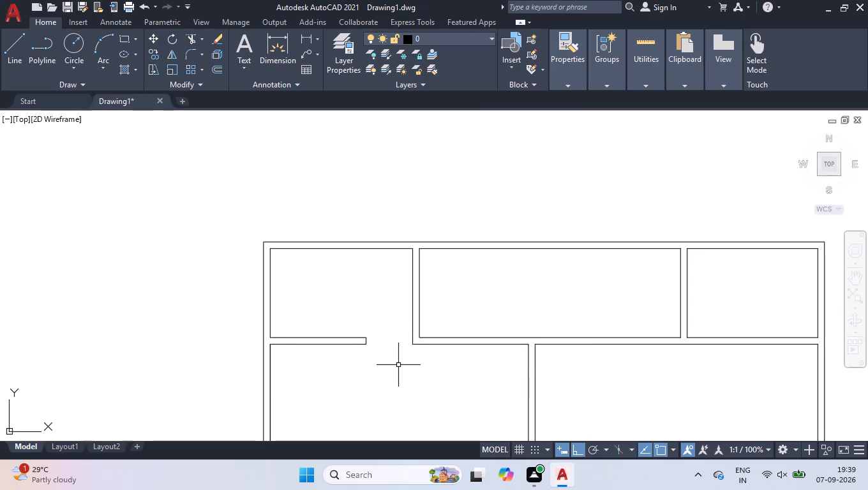
{"action": "scroll", "coordinate": [516, 298], "scroll_direction": "down", "scroll_amount": 2}
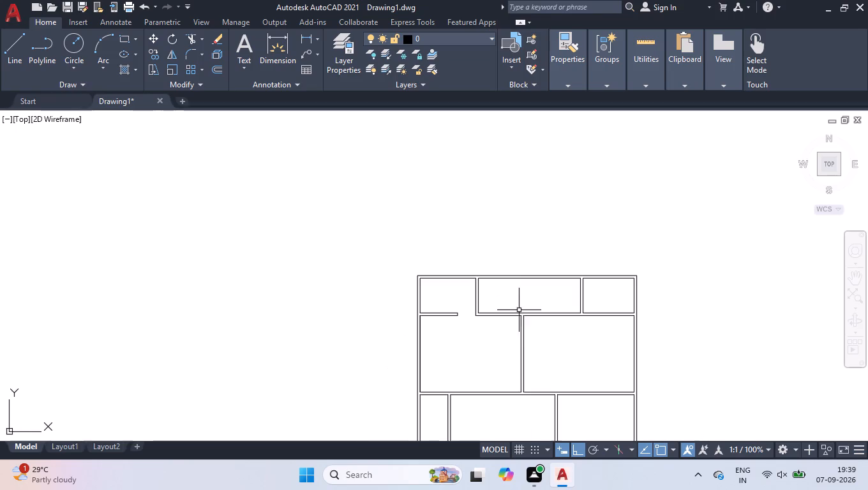
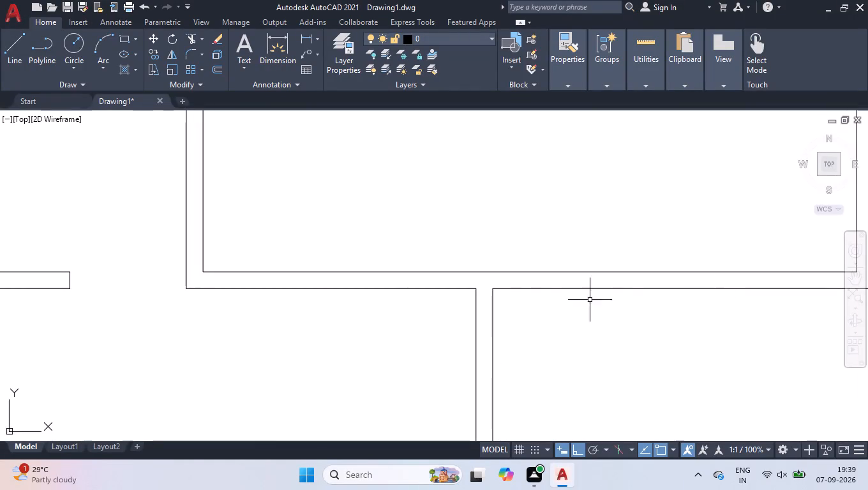
Extend the right face of the central vertical wall up to the upper line of the horizontal wall below the top-middle room.
{"action": "scroll", "coordinate": [537, 274], "scroll_direction": "up", "scroll_amount": 2}
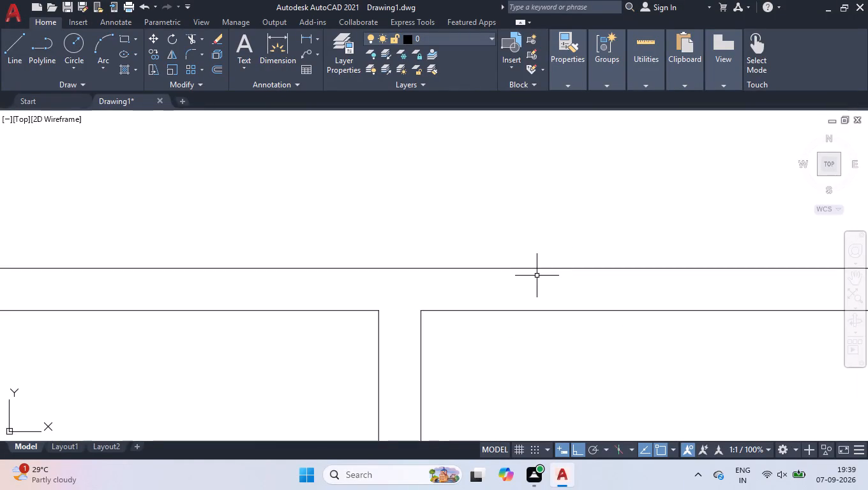
{"action": "type", "text": "ex"}
{"action": "key", "text": "Return"}
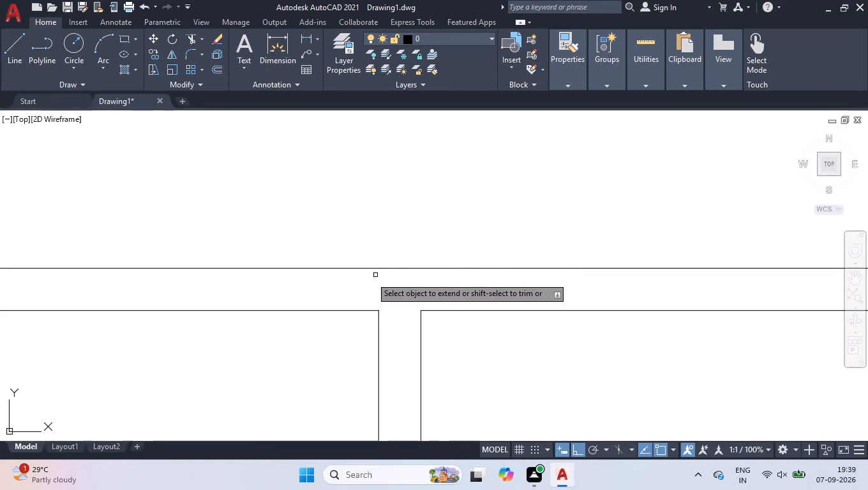
{"action": "left_click", "coordinate": [423, 323]}
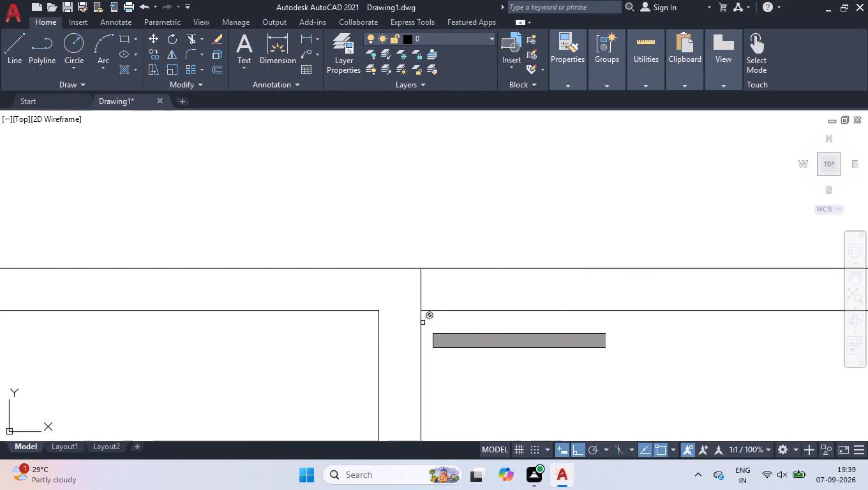
{"action": "key", "text": "space"}
Draw a short line across the horizontal wall's thickness, over the extended right face of the central vertical wall.
{"action": "key", "text": "l"}
{"action": "key", "text": "Return"}
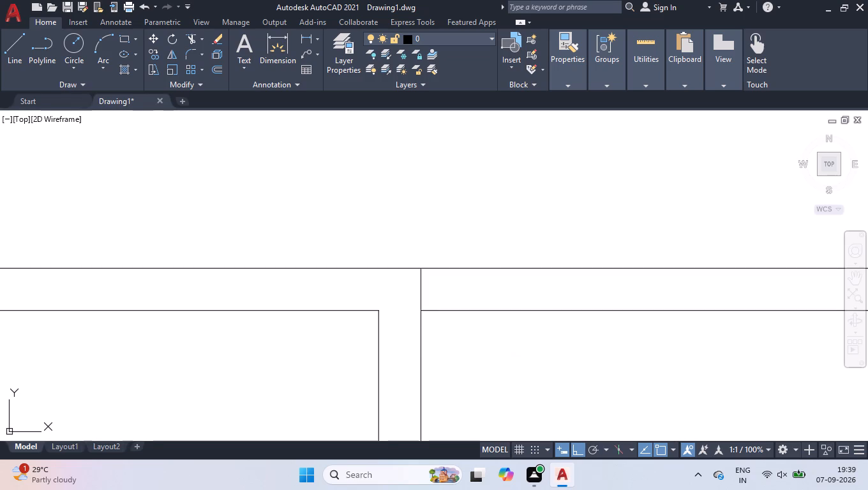
{"action": "left_click", "coordinate": [423, 313]}
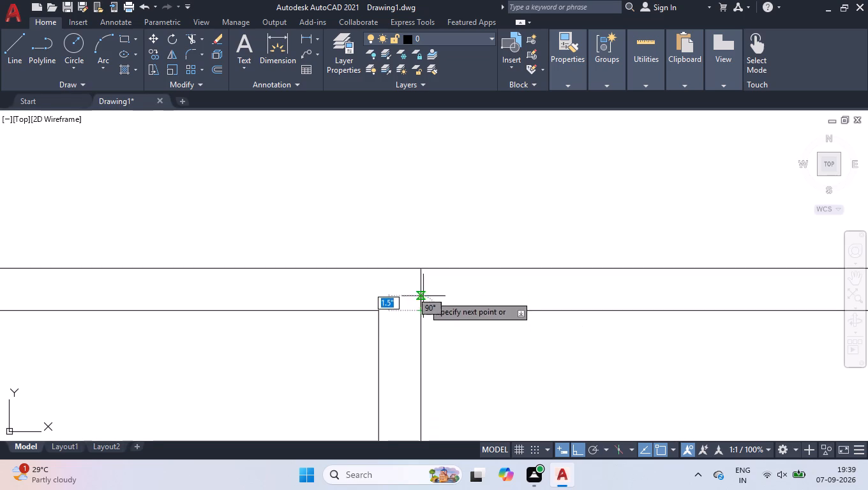
{"action": "left_click", "coordinate": [420, 265]}
{"action": "key", "text": "space"}
Move the short line 2'8" to the right to mark the far side of the door opening.
{"action": "left_click_drag", "start_coordinate": [406, 246], "coordinate": [415, 267]}
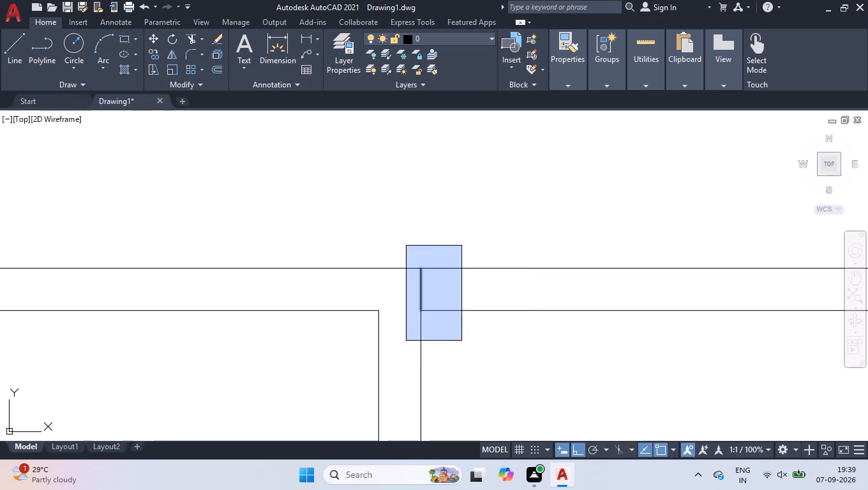
{"action": "left_click", "coordinate": [461, 341]}
{"action": "left_click_drag", "start_coordinate": [422, 288], "coordinate": [430, 288]}
{"action": "scroll", "coordinate": [511, 291], "scroll_direction": "down", "scroll_amount": 1}
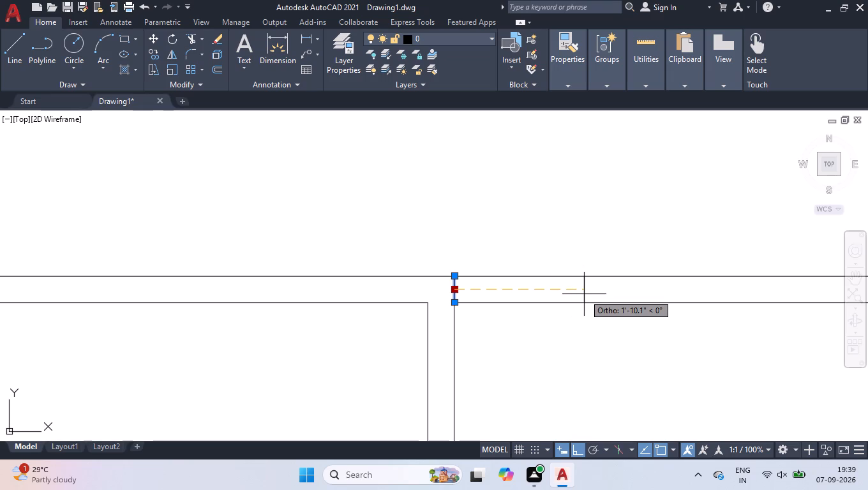
{"action": "type", "text": "2'8"}
{"action": "key", "text": "Return"}
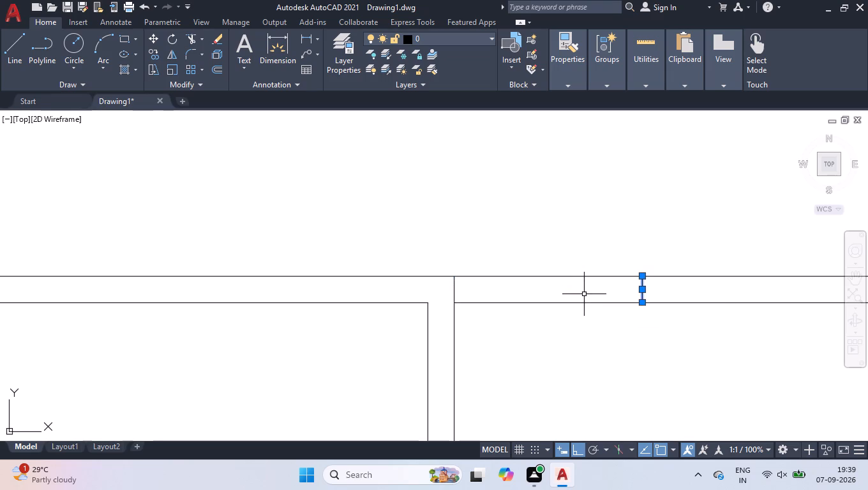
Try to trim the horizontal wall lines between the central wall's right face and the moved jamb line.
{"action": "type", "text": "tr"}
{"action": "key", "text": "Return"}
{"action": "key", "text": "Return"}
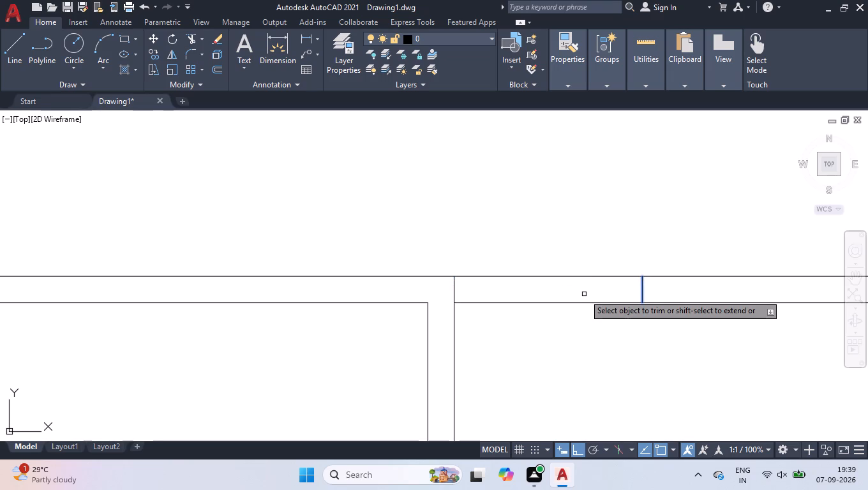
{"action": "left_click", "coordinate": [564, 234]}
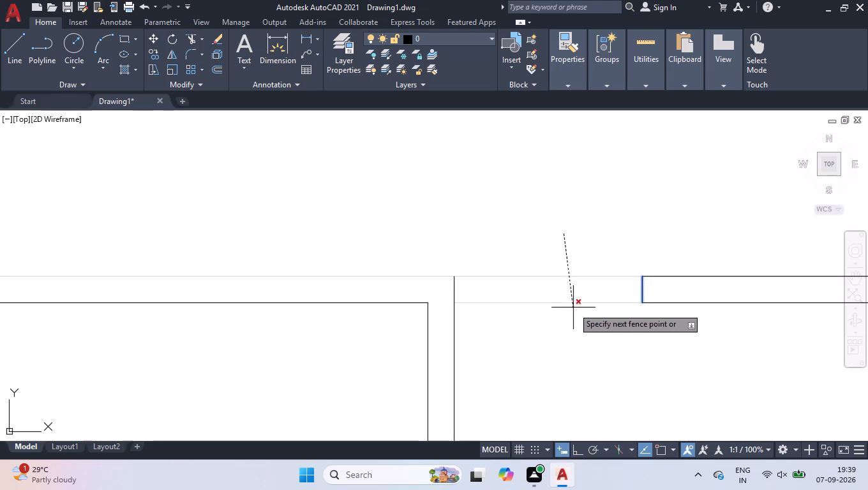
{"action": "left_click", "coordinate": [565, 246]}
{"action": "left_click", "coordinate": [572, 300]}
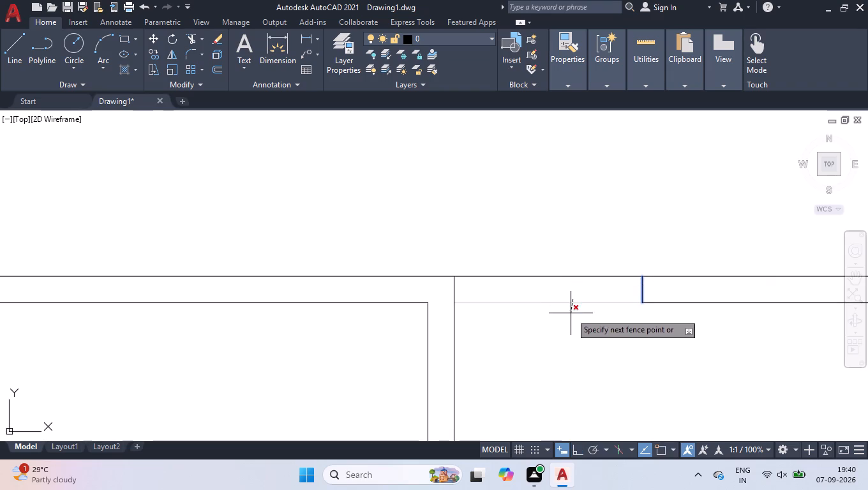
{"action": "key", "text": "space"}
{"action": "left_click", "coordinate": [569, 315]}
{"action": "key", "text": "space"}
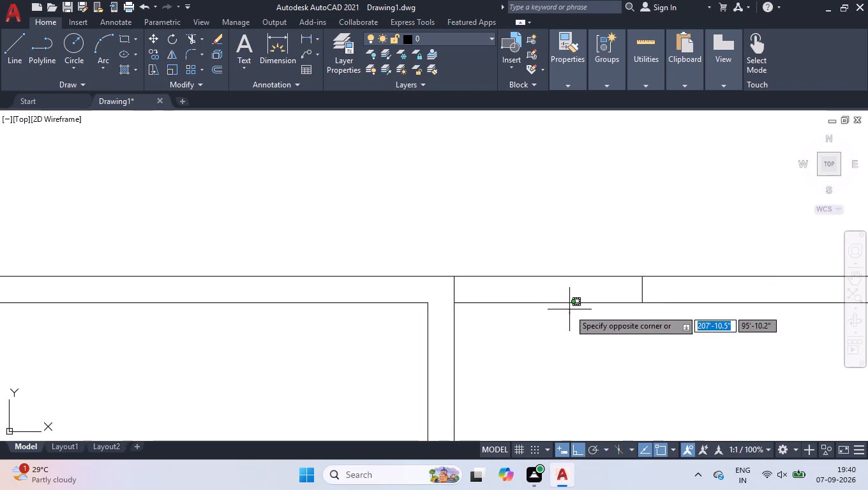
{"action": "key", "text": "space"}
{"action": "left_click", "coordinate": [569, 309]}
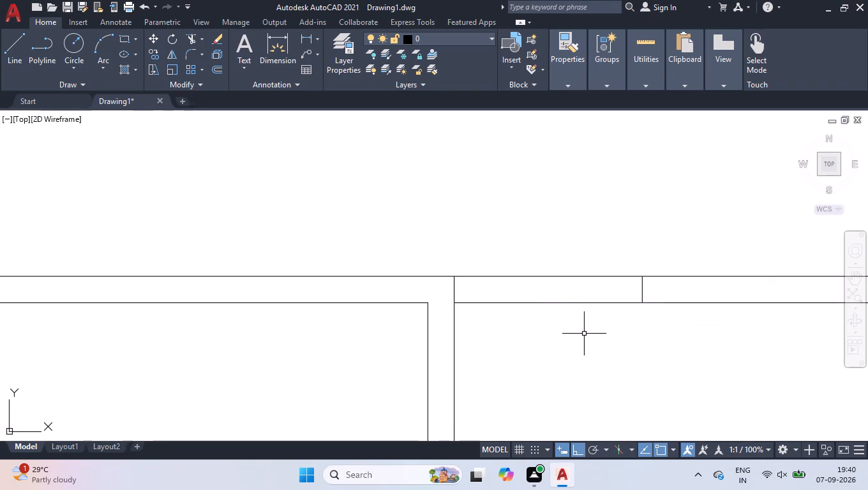
Trim both horizontal wall lines between the two jamb lines, opening a doorway below the top-middle room.
{"action": "type", "text": "tr"}
{"action": "key", "text": "Return"}
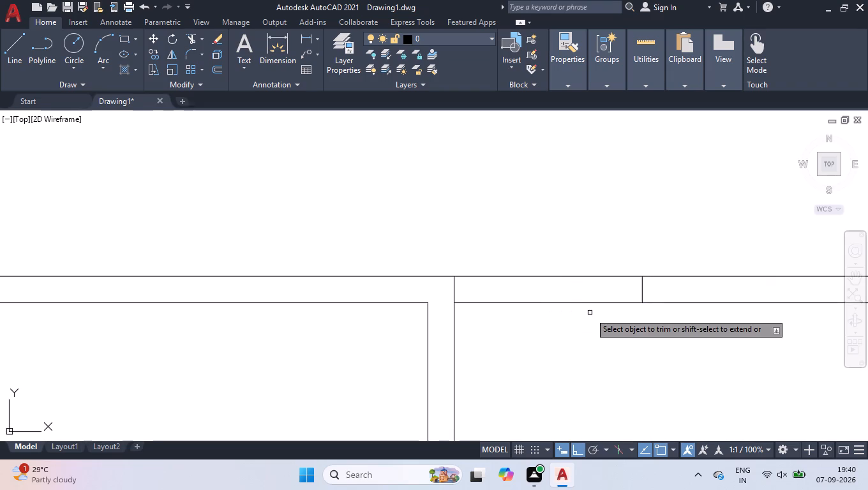
{"action": "left_click", "coordinate": [590, 313]}
{"action": "left_click", "coordinate": [565, 237]}
{"action": "key", "text": "space"}
Draw a short line across the horizontal wall's thickness at the top-right room's bottom left corner.
{"action": "scroll", "coordinate": [546, 278], "scroll_direction": "down", "scroll_amount": 2}
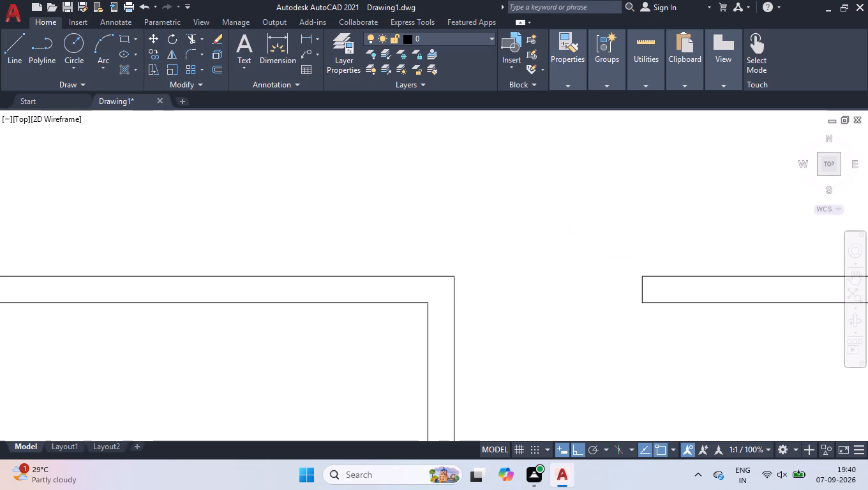
{"action": "scroll", "coordinate": [546, 278], "scroll_direction": "down", "scroll_amount": 1}
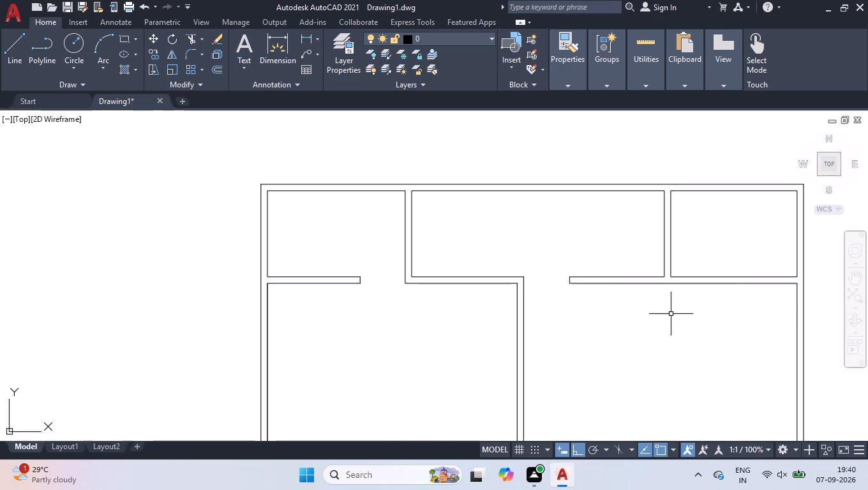
{"action": "scroll", "coordinate": [670, 315], "scroll_direction": "down", "scroll_amount": 2}
{"action": "scroll", "coordinate": [721, 292], "scroll_direction": "up", "scroll_amount": 3}
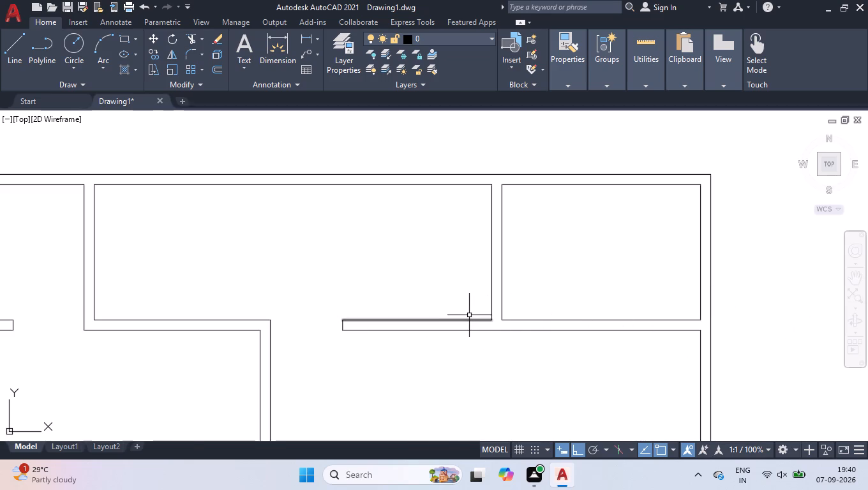
{"action": "key", "text": "l"}
{"action": "key", "text": "Return"}
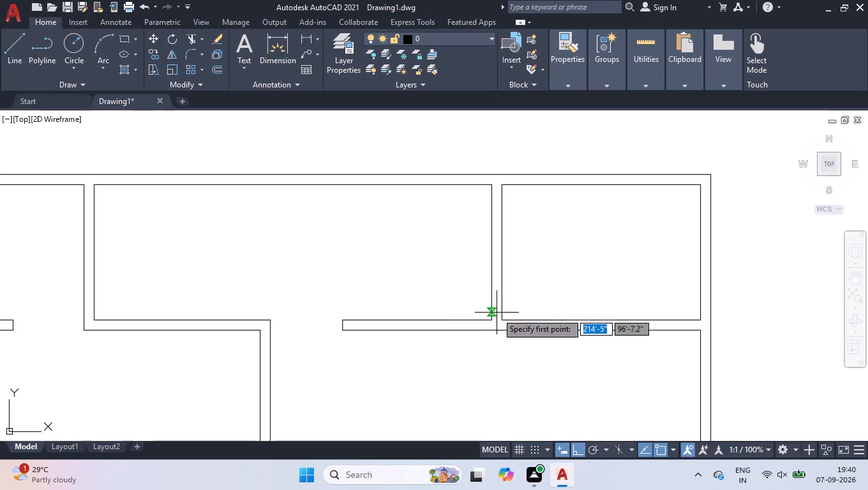
{"action": "scroll", "coordinate": [497, 313], "scroll_direction": "up", "scroll_amount": 2}
{"action": "left_click", "coordinate": [504, 329]}
{"action": "left_click", "coordinate": [508, 355]}
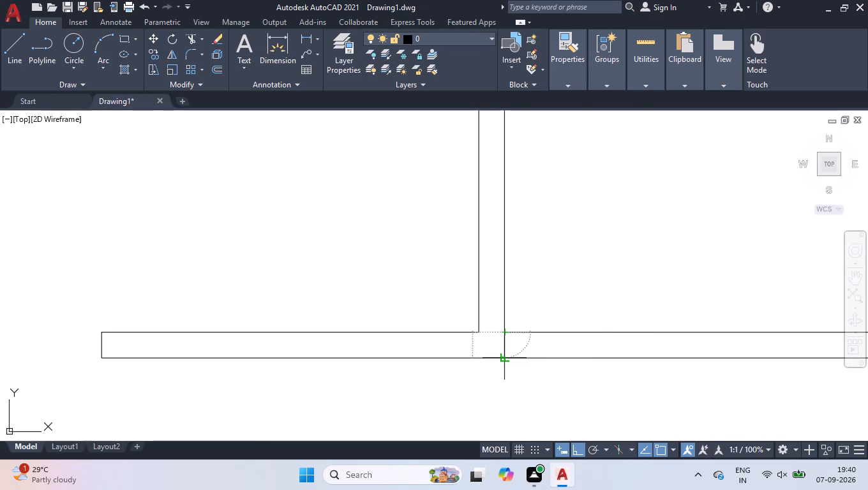
{"action": "key", "text": "space"}
Offset the short jamb line 2'8" to the right within the wall below the top-right room.
{"action": "type", "text": "off"}
{"action": "key", "text": "Return"}
{"action": "type", "text": "2'8"}
{"action": "key", "text": "Return"}
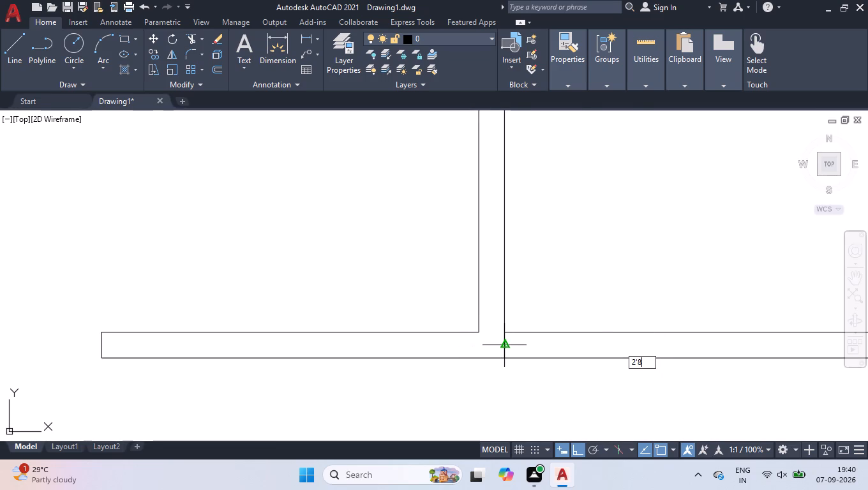
{"action": "left_click", "coordinate": [505, 346]}
{"action": "left_click", "coordinate": [600, 345]}
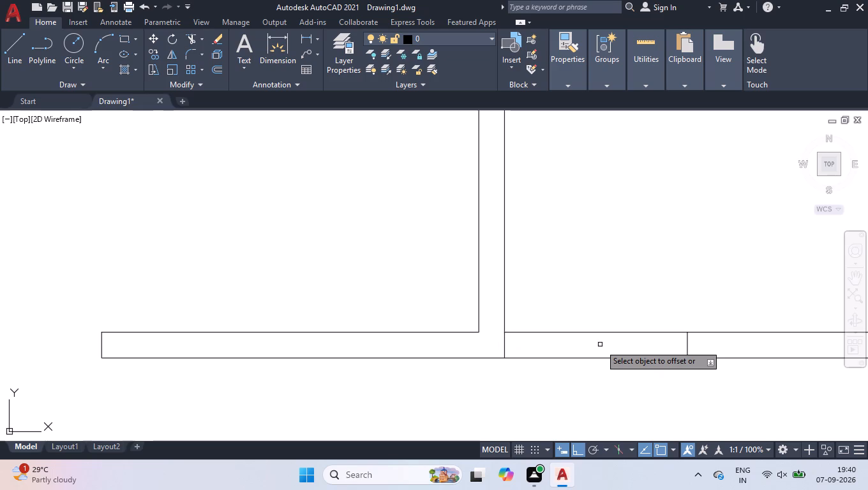
{"action": "key", "text": "space"}
Trim both horizontal wall lines between the two jamb lines, opening a doorway below the top-right room.
{"action": "type", "text": "tr"}
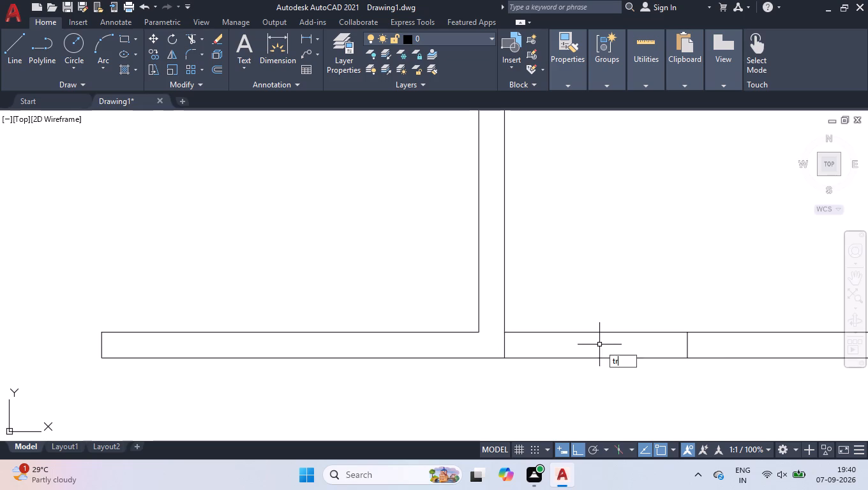
{"action": "key", "text": "Return"}
{"action": "left_click", "coordinate": [615, 308]}
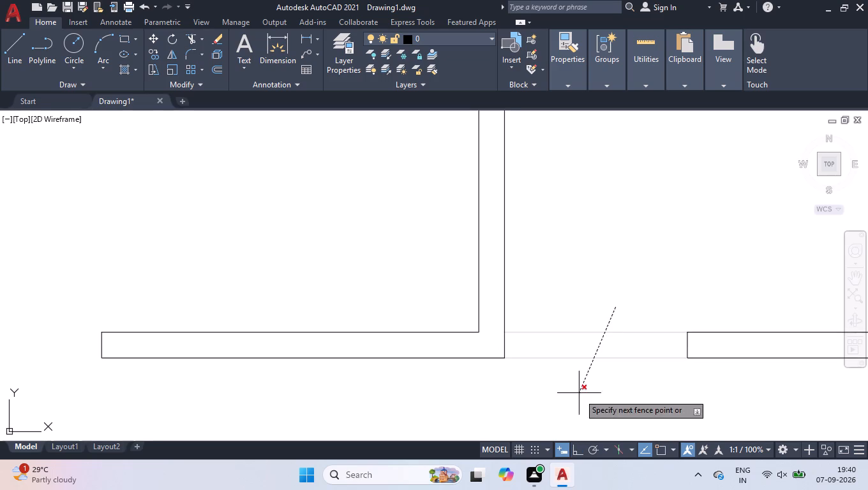
{"action": "left_click", "coordinate": [579, 394]}
{"action": "key", "text": "space"}
Check the span from the central wall's right face to the lower vertical wall's left face with a temporary linear dimension, and delete it.
{"action": "scroll", "coordinate": [582, 364], "scroll_direction": "down", "scroll_amount": 5}
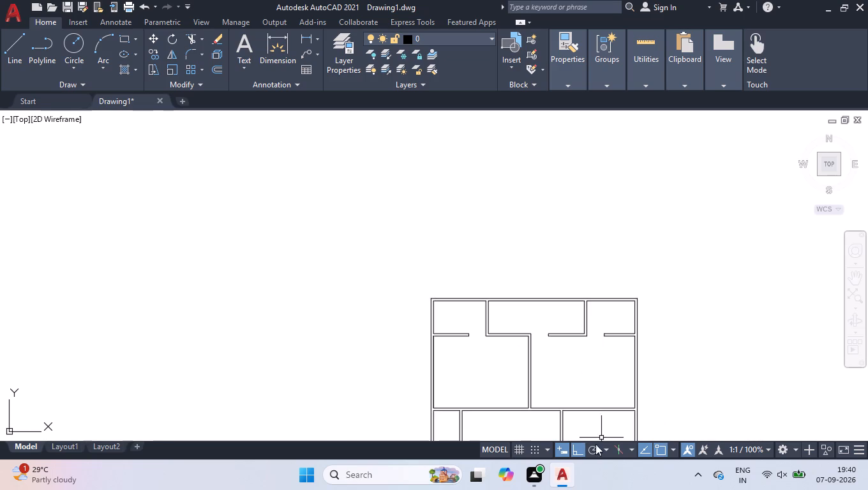
{"action": "scroll", "coordinate": [574, 325], "scroll_direction": "down", "scroll_amount": 1}
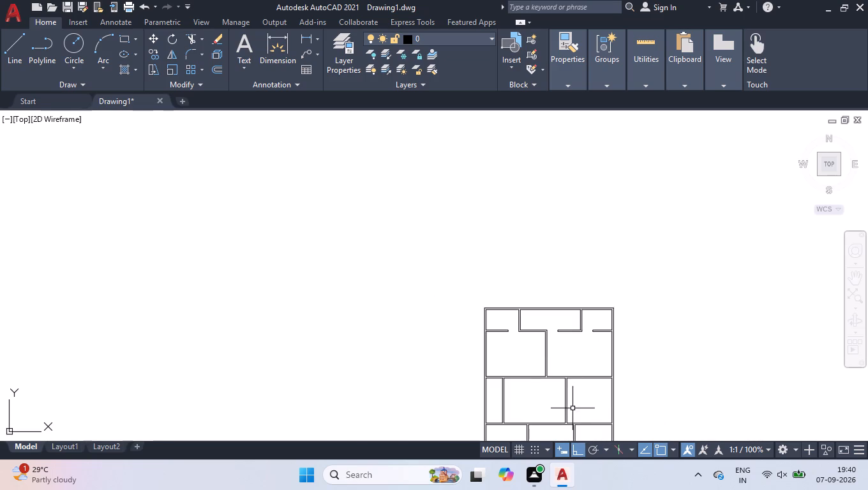
{"action": "scroll", "coordinate": [569, 405], "scroll_direction": "up", "scroll_amount": 2}
{"action": "scroll", "coordinate": [578, 351], "scroll_direction": "down", "scroll_amount": 1}
{"action": "scroll", "coordinate": [560, 339], "scroll_direction": "up", "scroll_amount": 4}
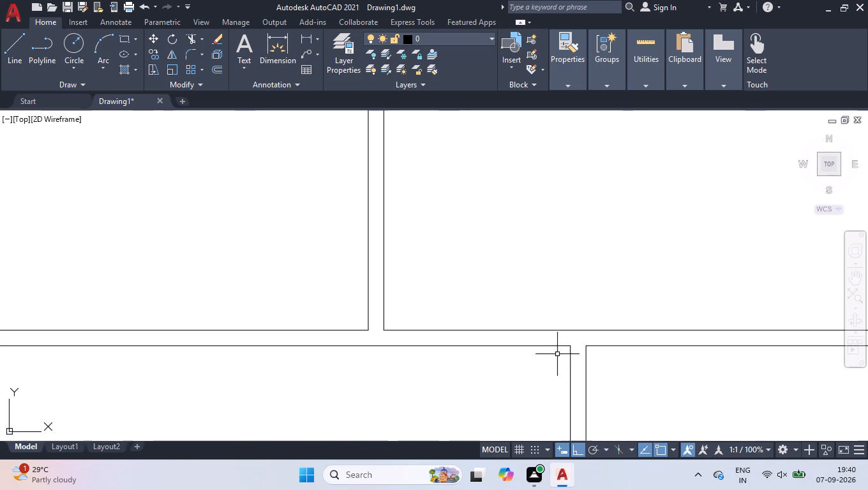
{"action": "scroll", "coordinate": [557, 354], "scroll_direction": "up", "scroll_amount": 1}
{"action": "type", "text": "dli"}
{"action": "key", "text": "Return"}
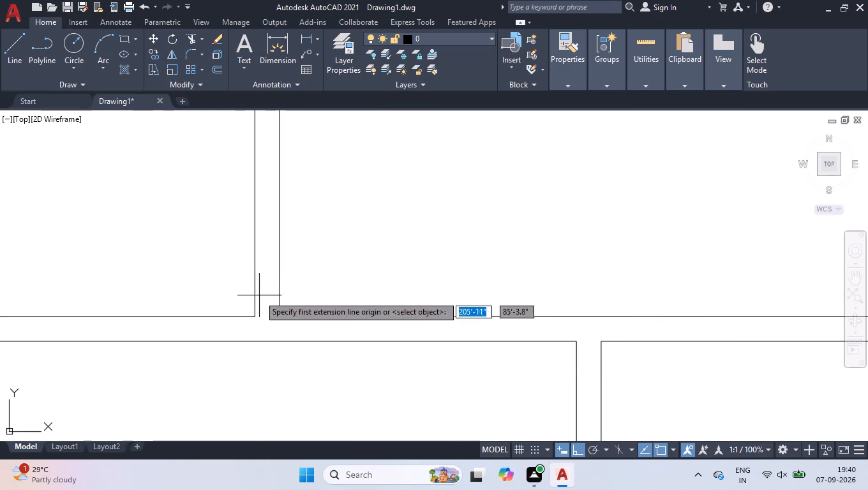
{"action": "left_click", "coordinate": [280, 340]}
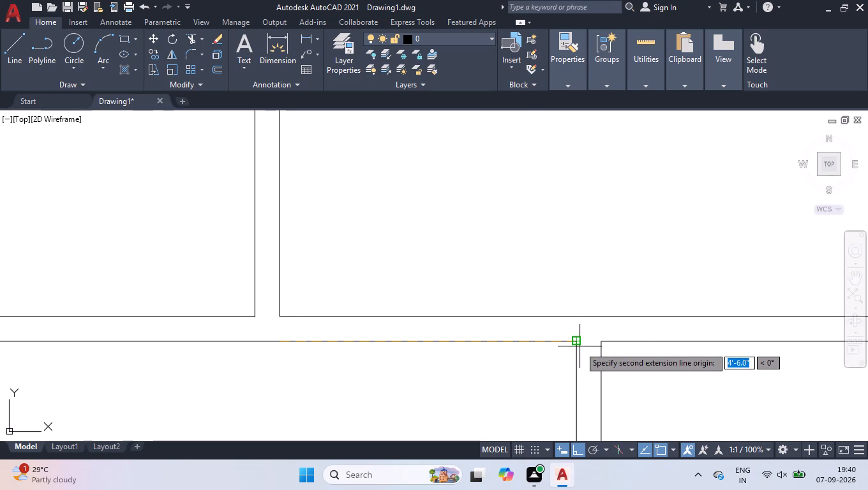
{"action": "left_click", "coordinate": [578, 345]}
{"action": "left_click", "coordinate": [580, 280]}
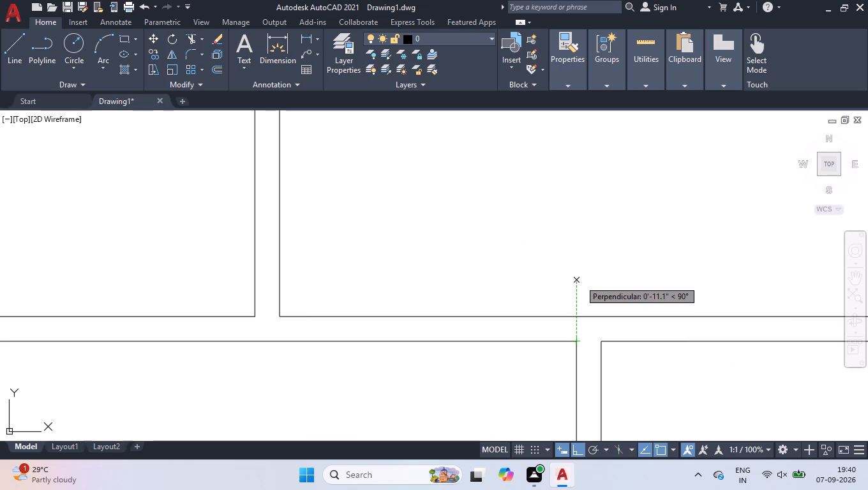
{"action": "left_click", "coordinate": [501, 268]}
{"action": "left_click", "coordinate": [490, 283]}
{"action": "key", "text": "Delete"}
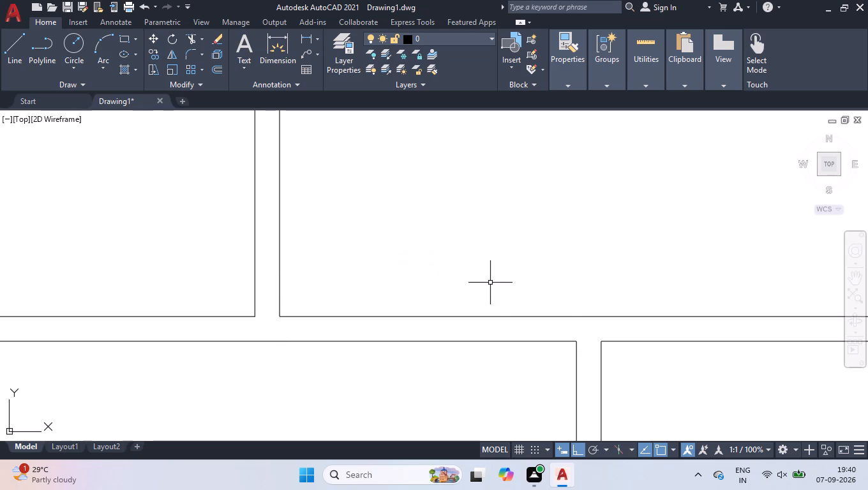
Draw a short line across the horizontal wall's thickness at the large right room's bottom left corner.
{"action": "key", "text": "l"}
{"action": "key", "text": "Return"}
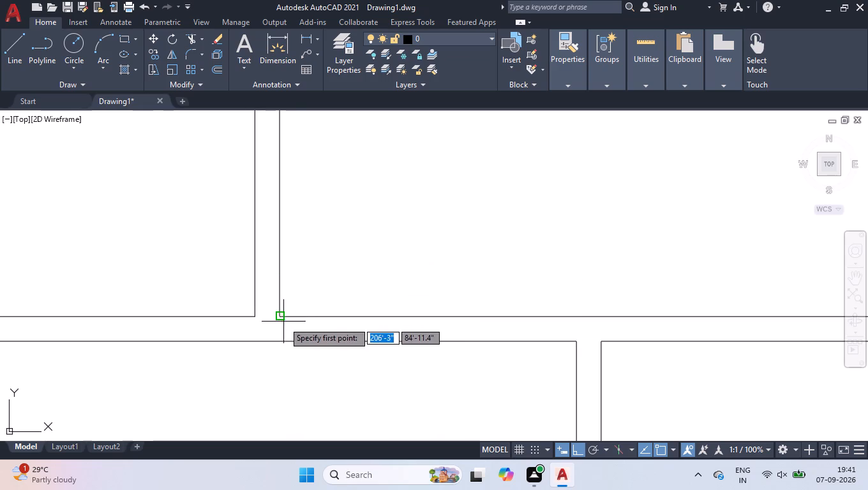
{"action": "left_click", "coordinate": [279, 318]}
{"action": "left_click", "coordinate": [280, 338]}
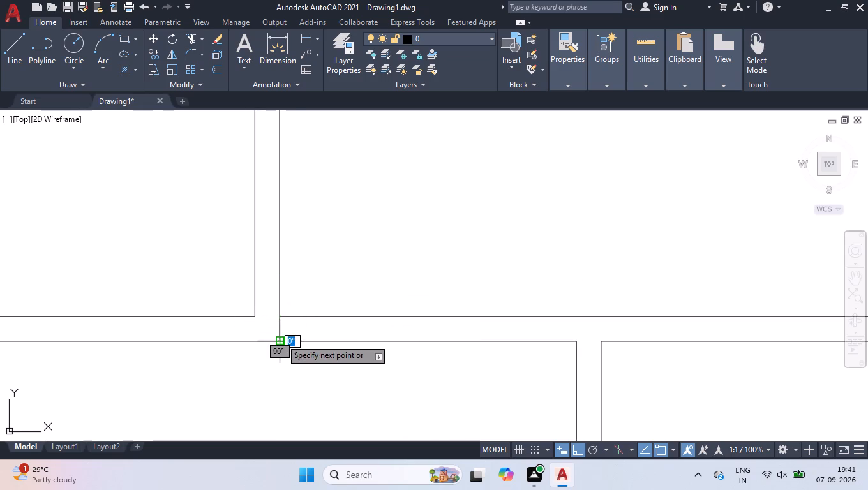
{"action": "key", "text": "space"}
Offset the short line 3'4" to the right to mark the other side of the door opening.
{"action": "left_click", "coordinate": [274, 310]}
{"action": "left_click", "coordinate": [306, 362]}
{"action": "left_click", "coordinate": [281, 328]}
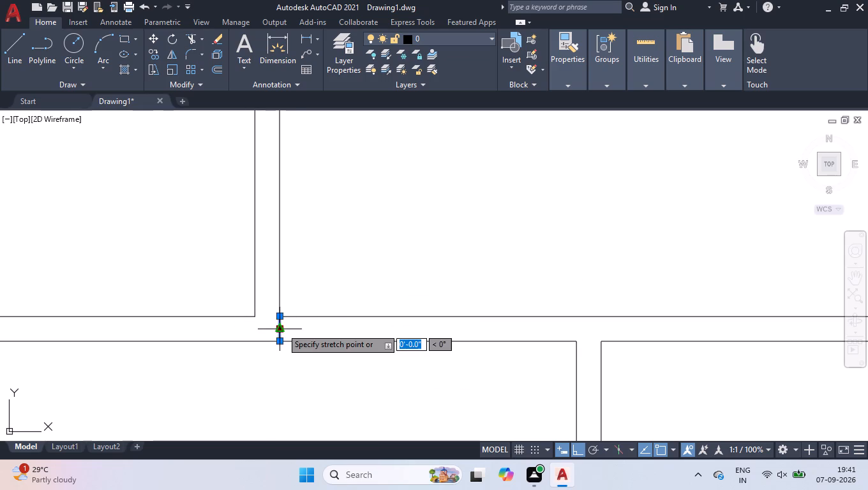
{"action": "left_click", "coordinate": [281, 328]}
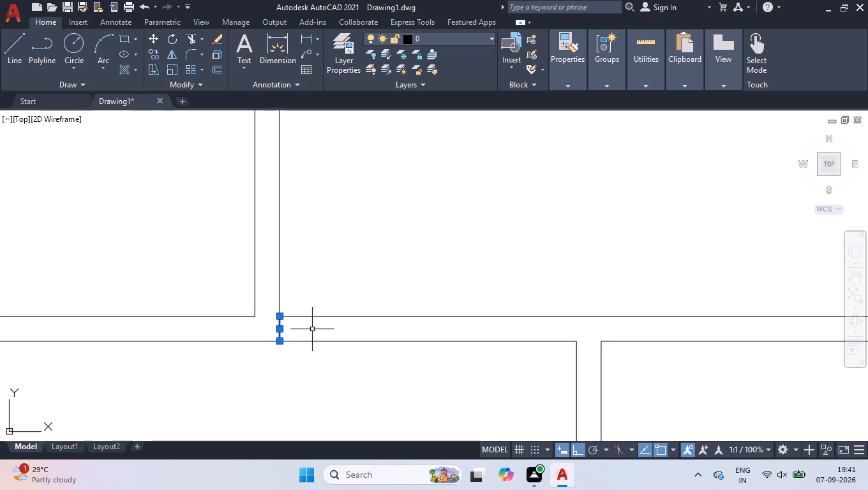
{"action": "key", "text": "o"}
{"action": "type", "text": "ff"}
{"action": "key", "text": "Return"}
{"action": "type", "text": "3'4"}
{"action": "key", "text": "Return"}
{"action": "left_click", "coordinate": [311, 329]}
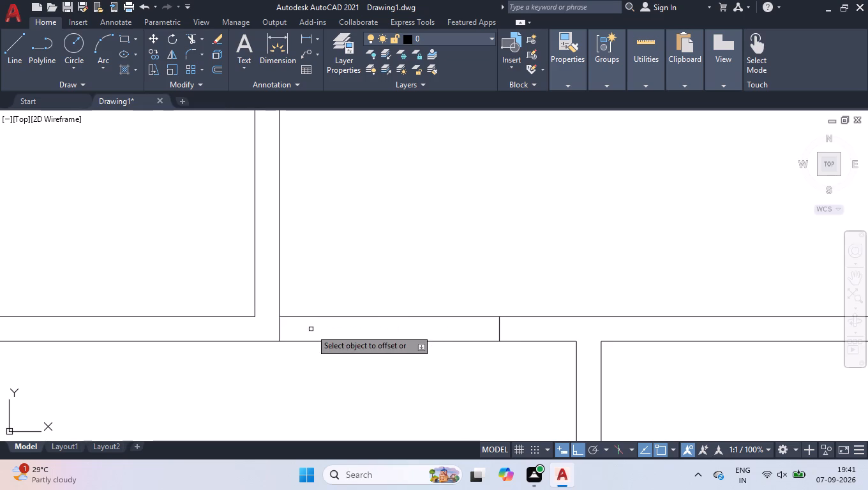
Draw a short line across the horizontal wall's thickness at the large left room's bottom right corner.
{"action": "key", "text": "space"}
{"action": "scroll", "coordinate": [314, 326], "scroll_direction": "down", "scroll_amount": 1}
{"action": "scroll", "coordinate": [491, 330], "scroll_direction": "down", "scroll_amount": 1}
{"action": "scroll", "coordinate": [297, 336], "scroll_direction": "up", "scroll_amount": 1}
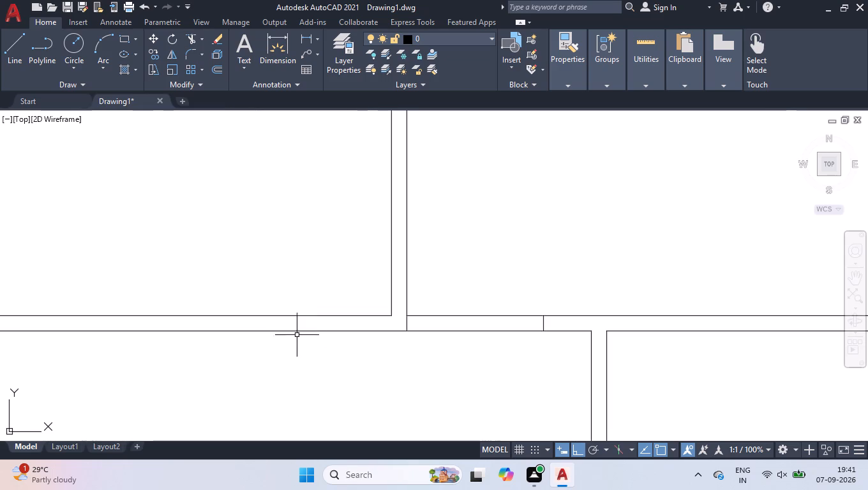
{"action": "key", "text": "l"}
{"action": "key", "text": "Return"}
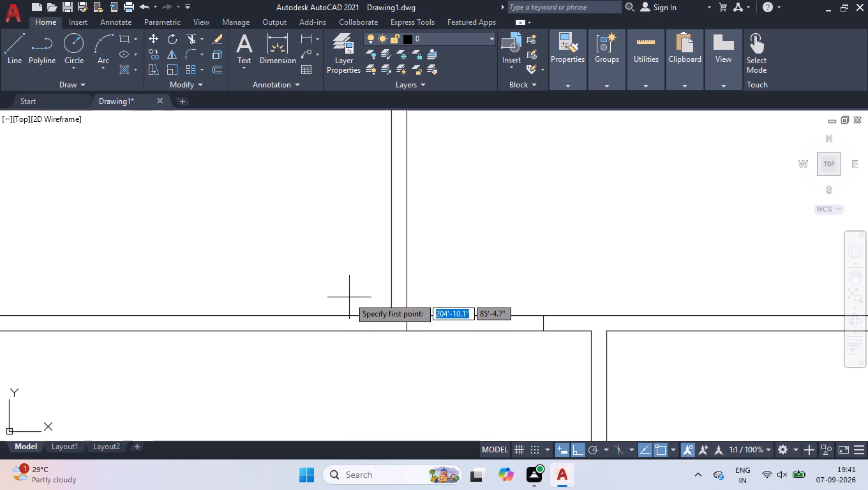
{"action": "left_click", "coordinate": [393, 317]}
{"action": "left_click", "coordinate": [392, 332]}
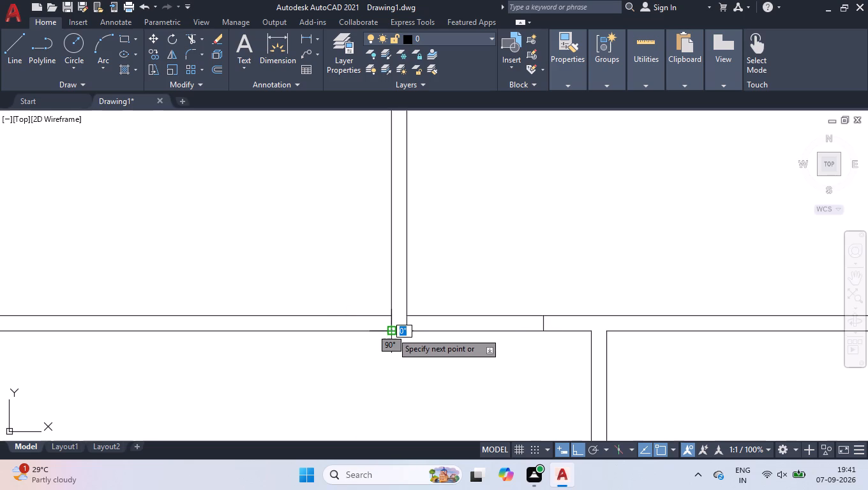
{"action": "key", "text": "space"}
Offset that short jamb line 3'4" to the left to mark the other side of the left room's door opening.
{"action": "left_click", "coordinate": [372, 306]}
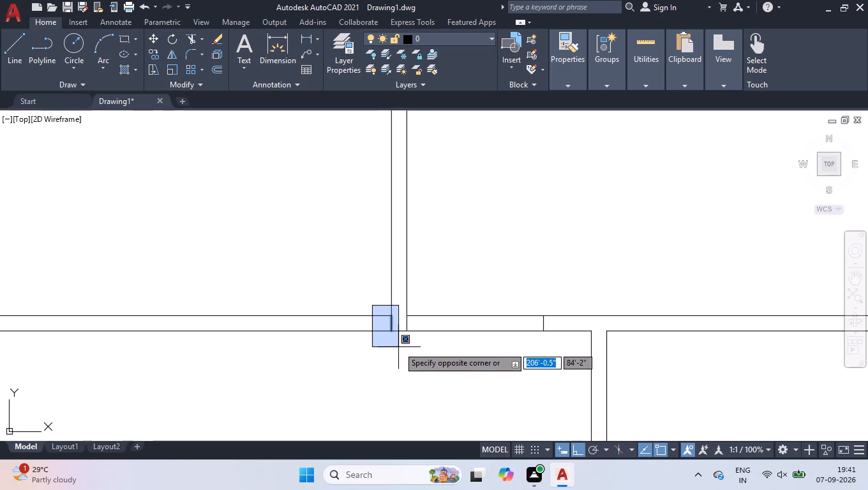
{"action": "left_click", "coordinate": [395, 345]}
{"action": "scroll", "coordinate": [419, 303], "scroll_direction": "down", "scroll_amount": 1}
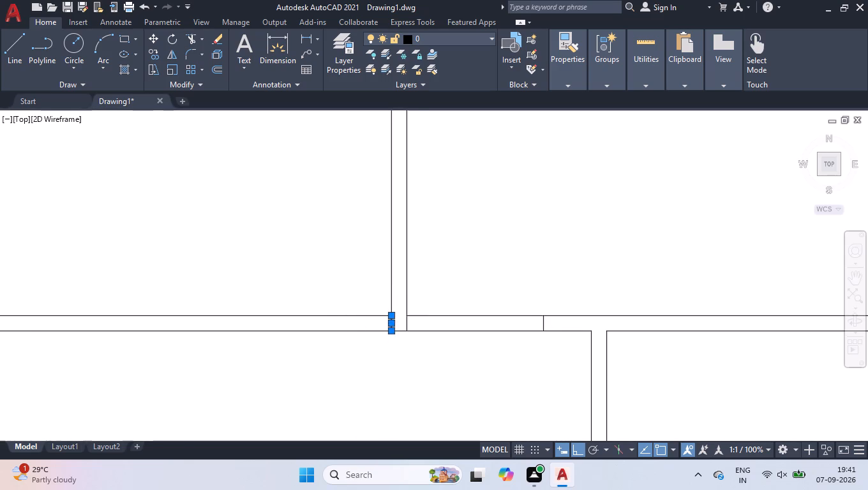
{"action": "scroll", "coordinate": [419, 303], "scroll_direction": "down", "scroll_amount": 1}
{"action": "scroll", "coordinate": [378, 311], "scroll_direction": "up", "scroll_amount": 2}
{"action": "type", "text": "off"}
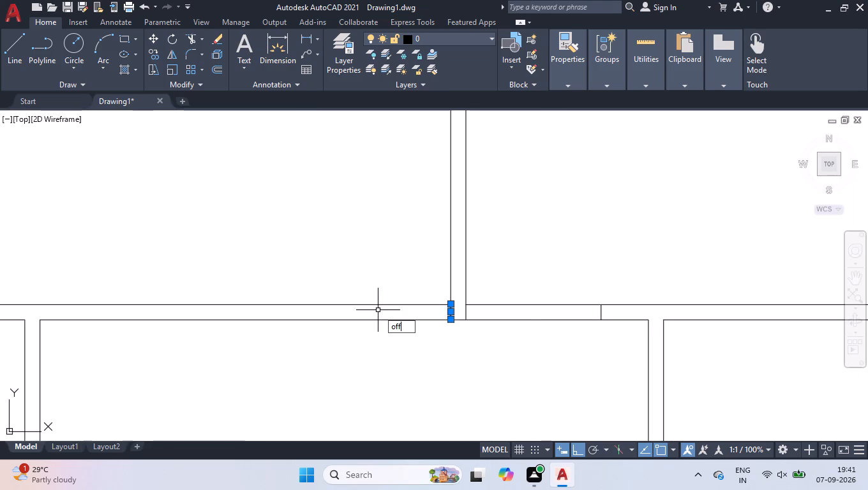
{"action": "key", "text": "Return"}
{"action": "type", "text": "3'4"}
{"action": "key", "text": "Return"}
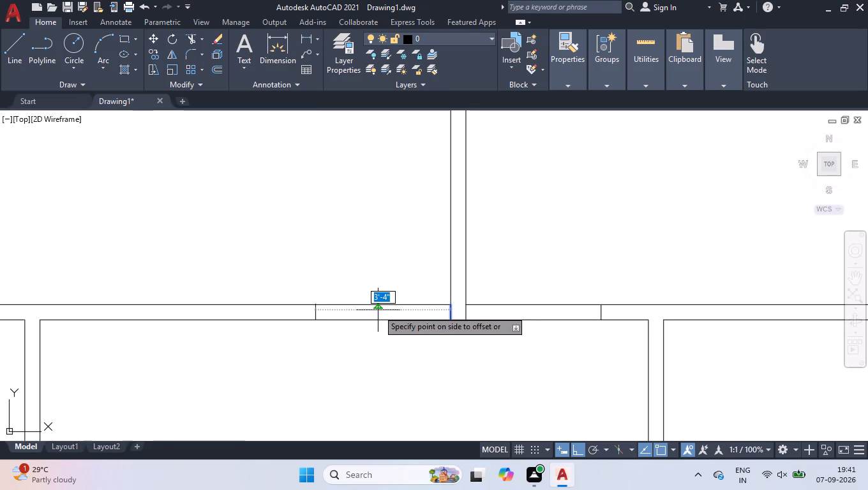
{"action": "left_click", "coordinate": [374, 317]}
{"action": "key", "text": "space"}
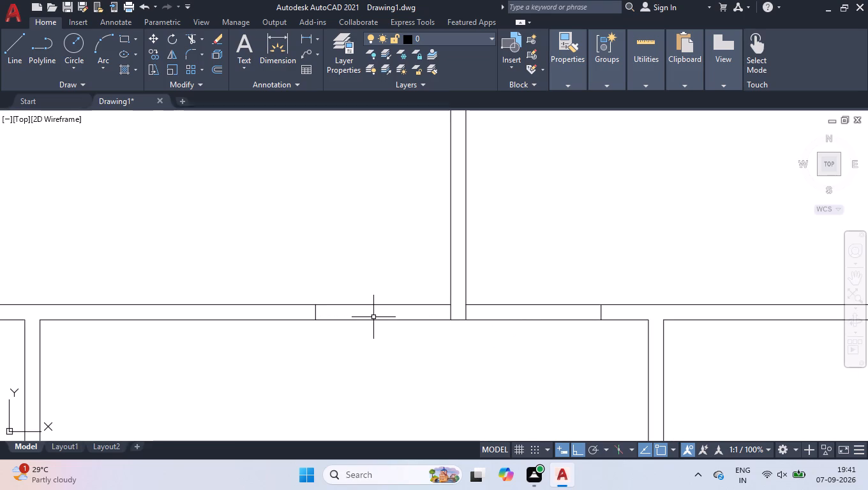
Trim the horizontal wall lines between the jamb lines on both sides of the central wall, opening two doorways.
{"action": "type", "text": "tr"}
{"action": "key", "text": "Return"}
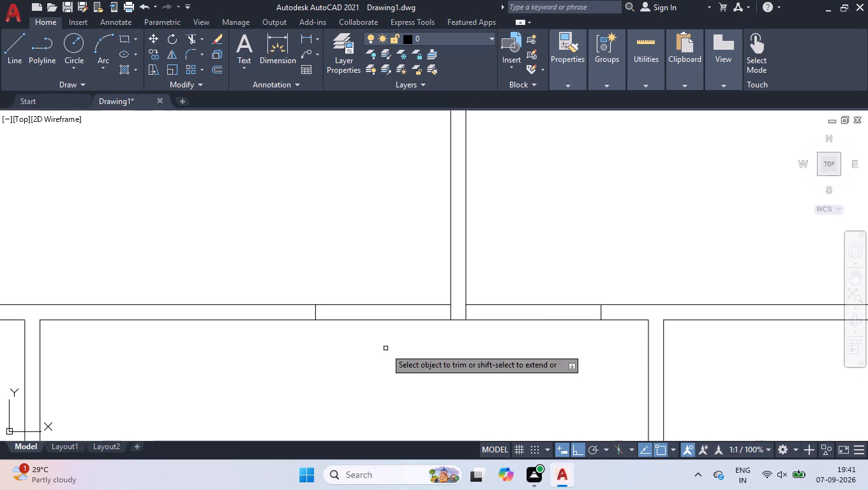
{"action": "left_click", "coordinate": [387, 347]}
{"action": "left_click", "coordinate": [367, 244]}
{"action": "left_click_drag", "start_coordinate": [579, 346], "coordinate": [579, 332]}
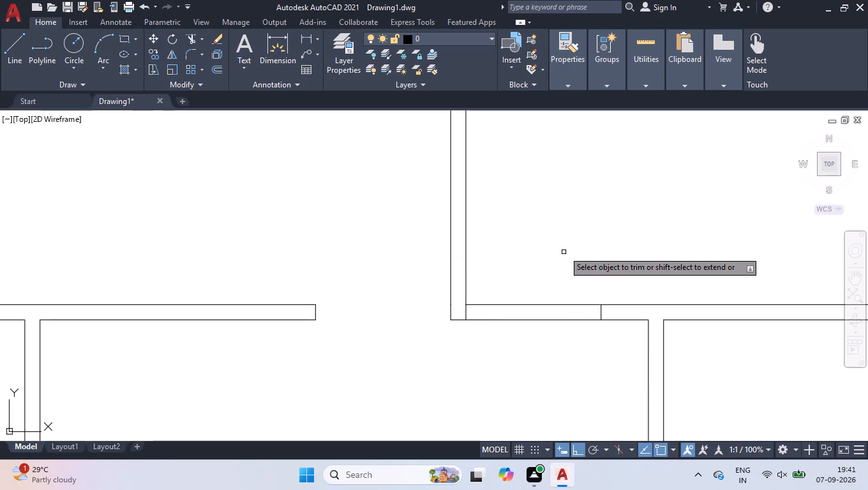
{"action": "left_click_drag", "start_coordinate": [564, 251], "coordinate": [567, 262]}
{"action": "left_click", "coordinate": [547, 349]}
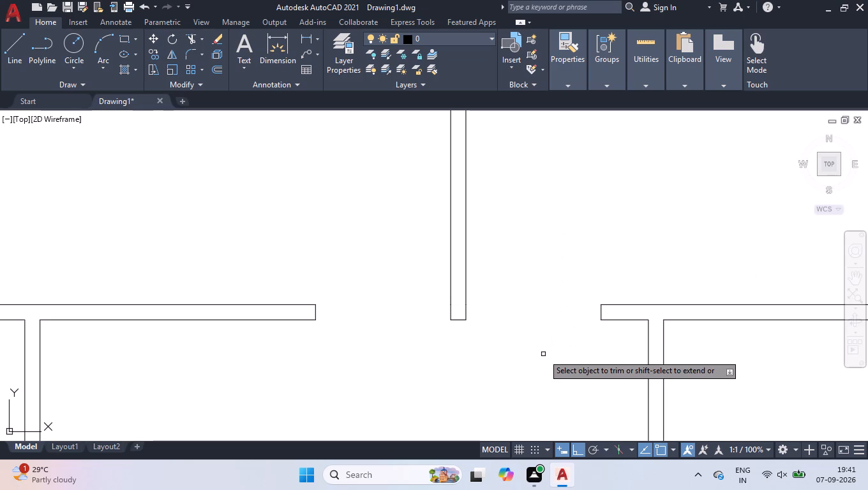
{"action": "key", "text": "Return"}
Move the left doorway's far jamb line 4.5" further left, away from the central wall.
{"action": "left_click_drag", "start_coordinate": [294, 274], "coordinate": [299, 281]}
{"action": "left_click", "coordinate": [348, 368]}
{"action": "scroll", "coordinate": [301, 317], "scroll_direction": "up", "scroll_amount": 3}
{"action": "left_click", "coordinate": [348, 304]}
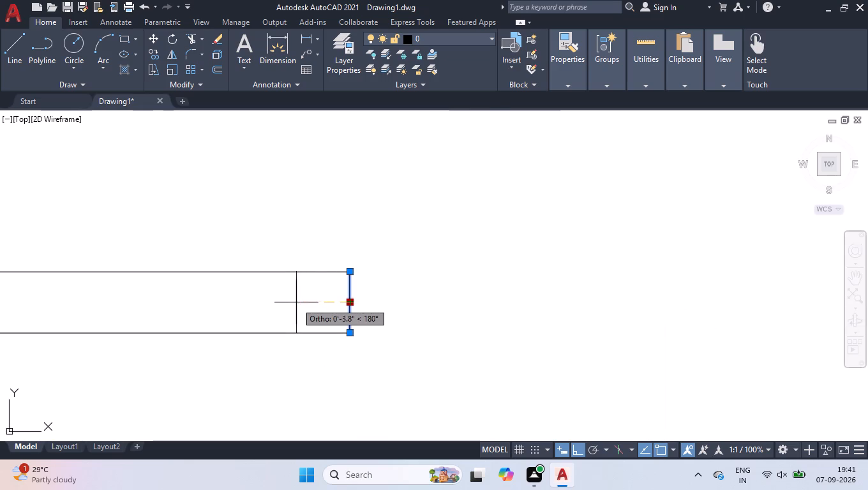
{"action": "type", "text": "4.5"}
{"action": "key", "text": "Return"}
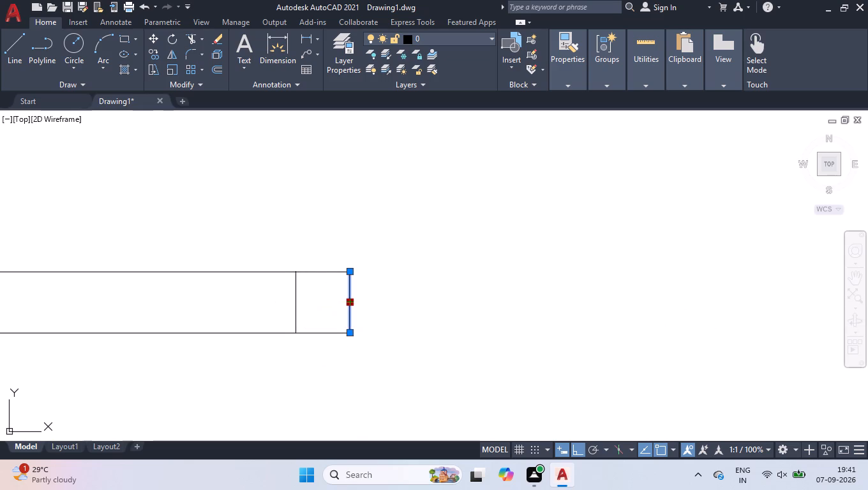
Trim the two wall line ends projecting past the moved jamb line of the left doorway.
{"action": "type", "text": "tr"}
{"action": "key", "text": "Return"}
{"action": "left_click", "coordinate": [303, 238]}
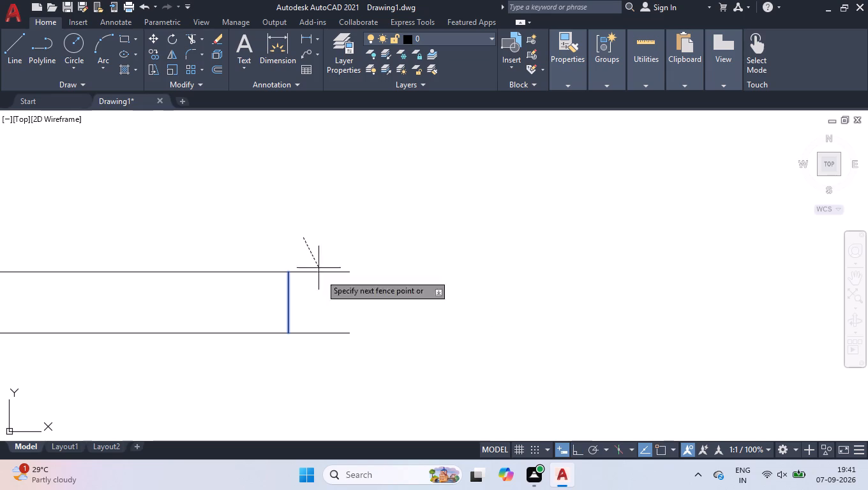
{"action": "left_click", "coordinate": [327, 348]}
{"action": "key", "text": "space"}
Draw a 9" by 9" square column at the central wall's lower end, extending left from its bottom right corner.
{"action": "scroll", "coordinate": [337, 360], "scroll_direction": "down", "scroll_amount": 3}
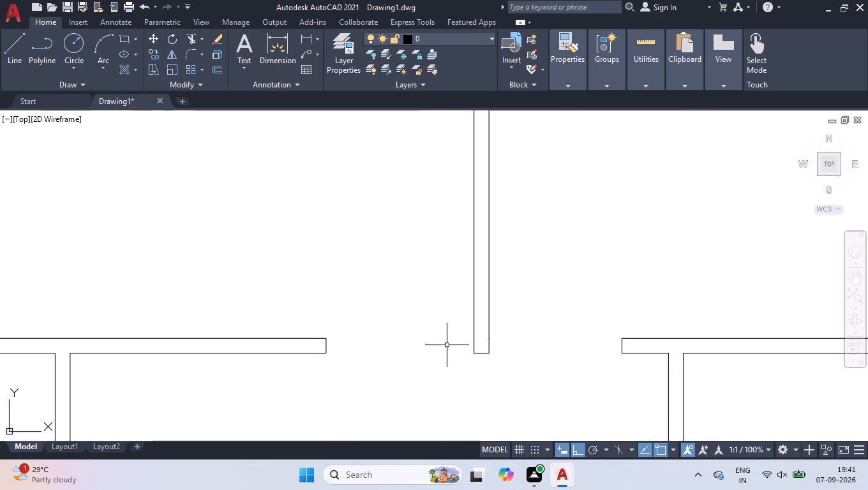
{"action": "scroll", "coordinate": [463, 327], "scroll_direction": "up", "scroll_amount": 1}
{"action": "key", "text": "l"}
{"action": "key", "text": "Return"}
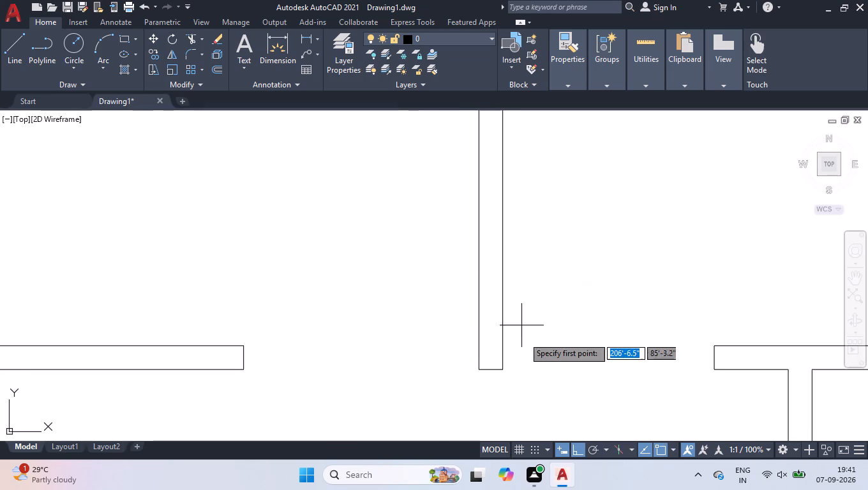
{"action": "left_click", "coordinate": [500, 367]}
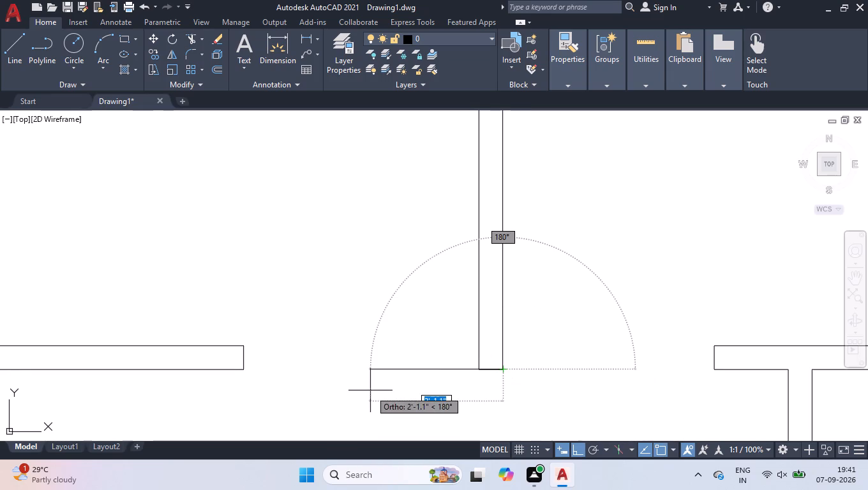
{"action": "key", "text": "9"}
{"action": "key", "text": "Return"}
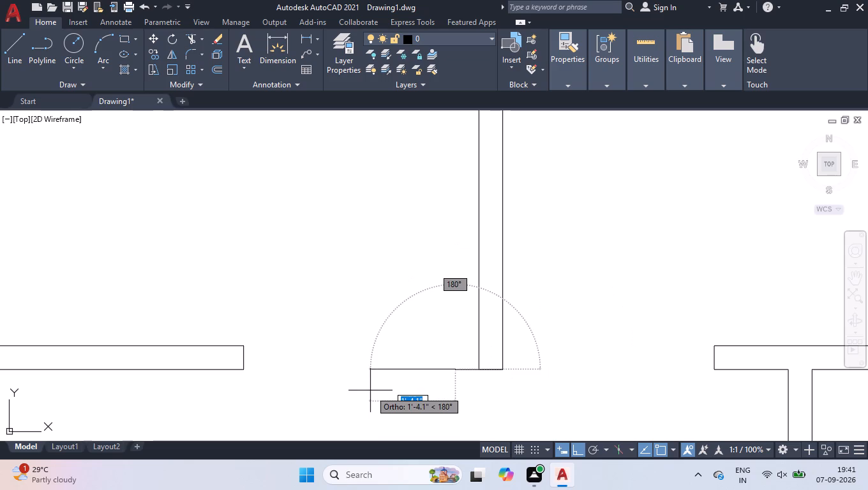
{"action": "key", "text": "9"}
{"action": "key", "text": "Return"}
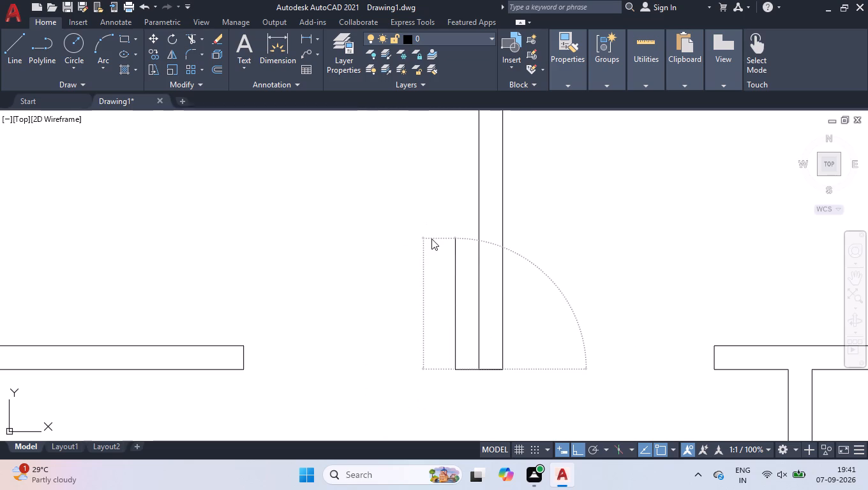
{"action": "left_click", "coordinate": [501, 324]}
{"action": "key", "text": "space"}
Trim the part of the central wall's left line that lies inside the square column.
{"action": "key", "text": "t"}
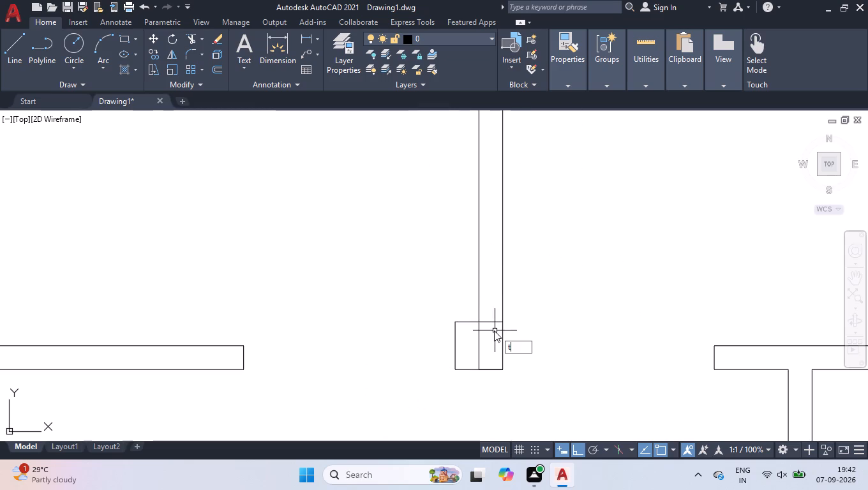
{"action": "key", "text": "r"}
{"action": "key", "text": "Return"}
{"action": "left_click", "coordinate": [490, 330]}
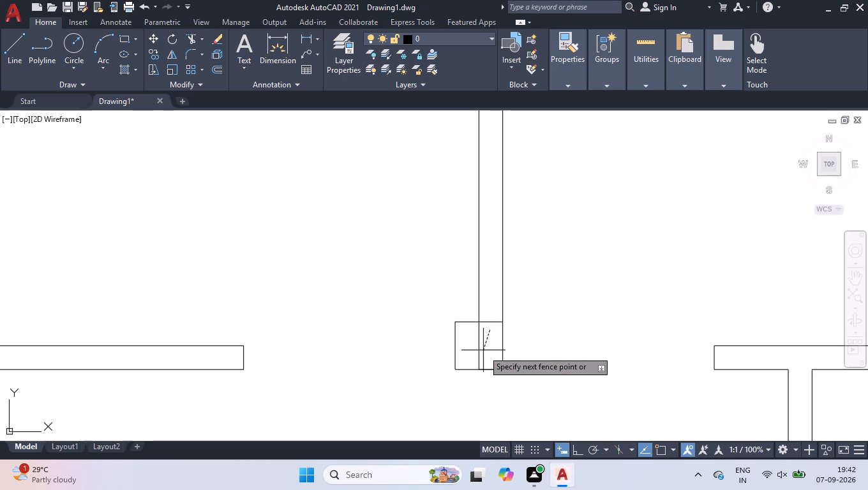
{"action": "double_click", "coordinate": [474, 354]}
{"action": "left_click", "coordinate": [479, 336]}
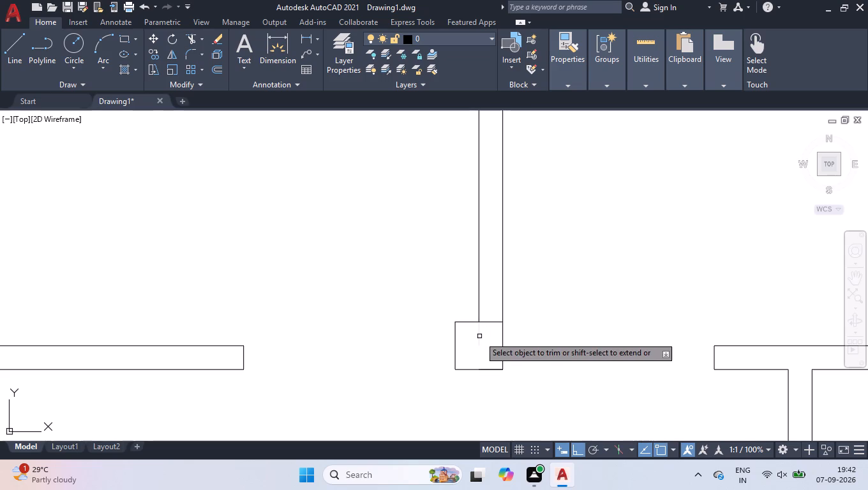
{"action": "key", "text": "space"}
Offset the bottom wall line of the narrow room on the plan's left side 4' upward.
{"action": "scroll", "coordinate": [490, 333], "scroll_direction": "down", "scroll_amount": 4}
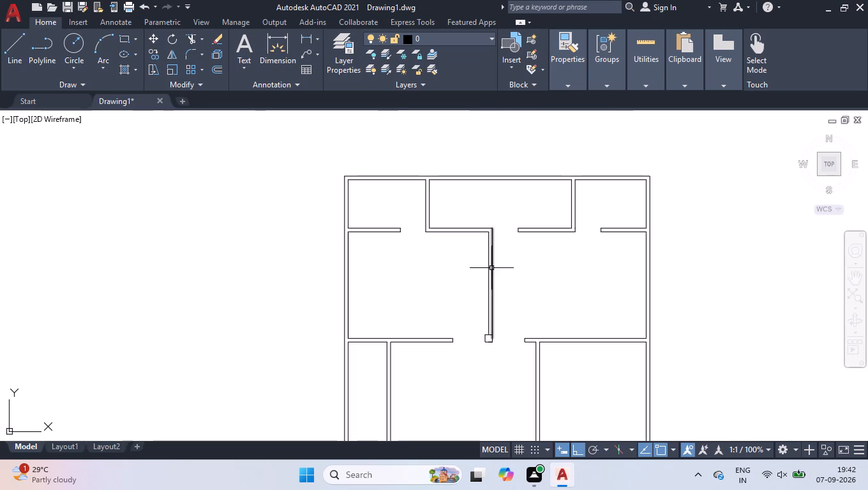
{"action": "scroll", "coordinate": [589, 257], "scroll_direction": "down", "scroll_amount": 2}
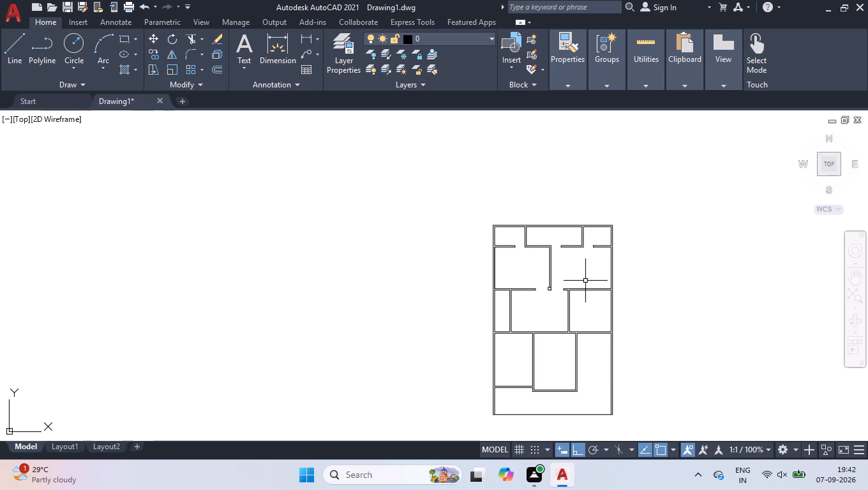
{"action": "scroll", "coordinate": [513, 279], "scroll_direction": "up", "scroll_amount": 1}
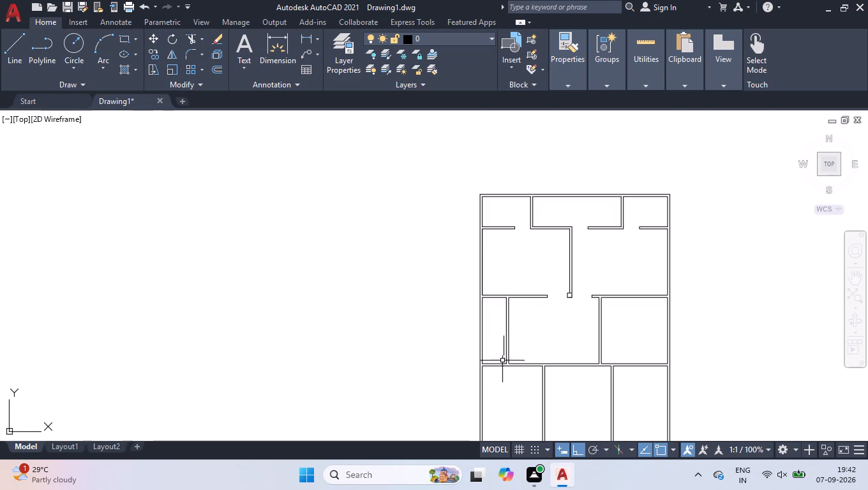
{"action": "scroll", "coordinate": [498, 368], "scroll_direction": "up", "scroll_amount": 3}
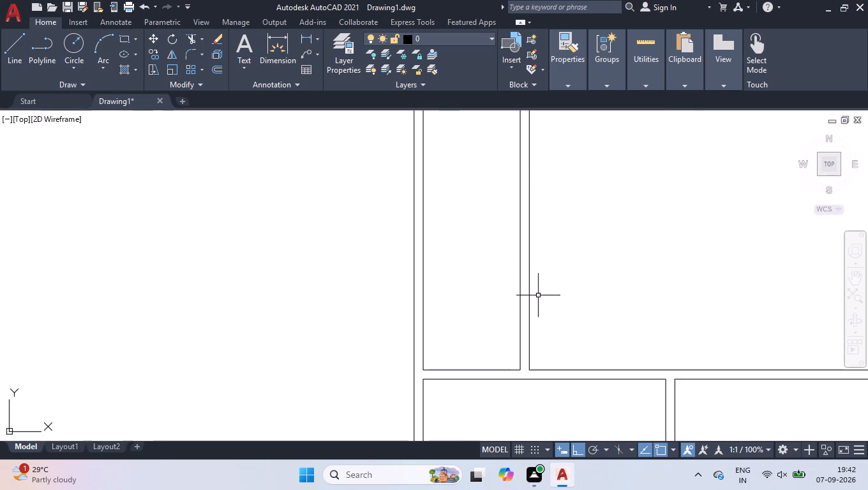
{"action": "scroll", "coordinate": [537, 296], "scroll_direction": "down", "scroll_amount": 1}
{"action": "type", "text": "off"}
{"action": "key", "text": "Return"}
{"action": "type", "text": "4'"}
{"action": "key", "text": "Return"}
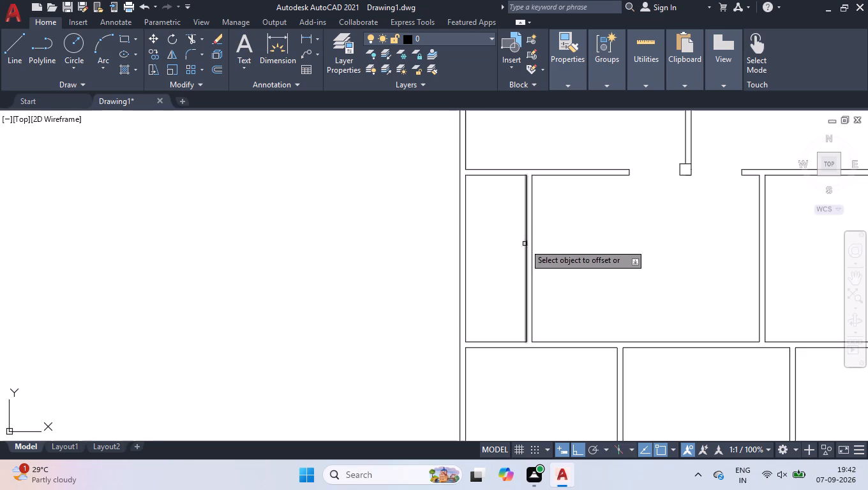
{"action": "left_click", "coordinate": [494, 342]}
{"action": "left_click", "coordinate": [504, 286]}
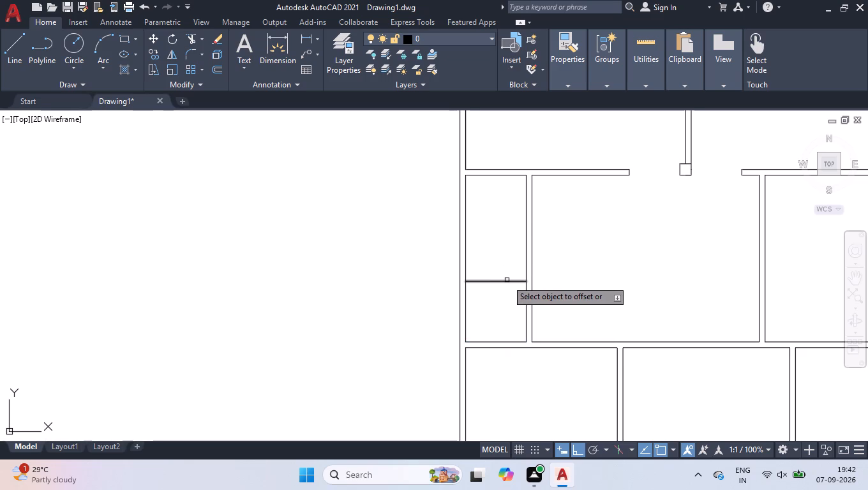
{"action": "key", "text": "space"}
Move the offset line across the narrow left room 3' further up.
{"action": "left_click", "coordinate": [507, 280]}
{"action": "left_click", "coordinate": [497, 280]}
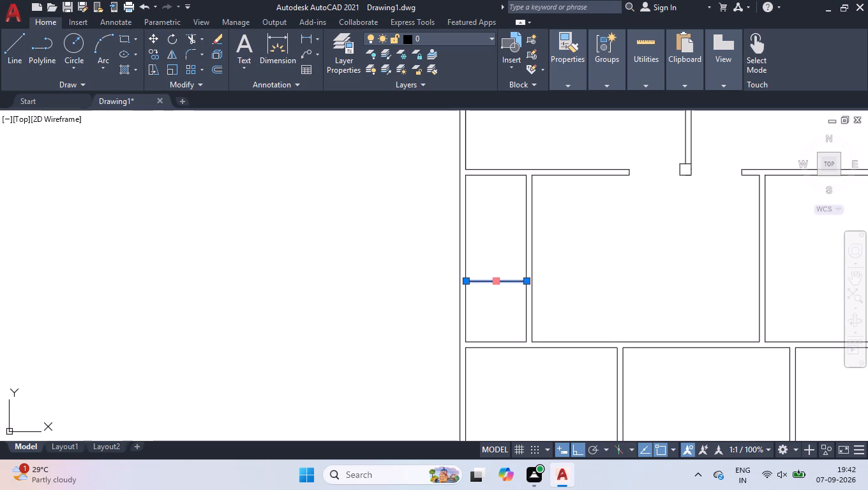
{"action": "type", "text": "3'"}
{"action": "key", "text": "Return"}
Offset the moved line 4.5" upward to form a partition wall across the narrow left room.
{"action": "type", "text": "off"}
{"action": "key", "text": "Return"}
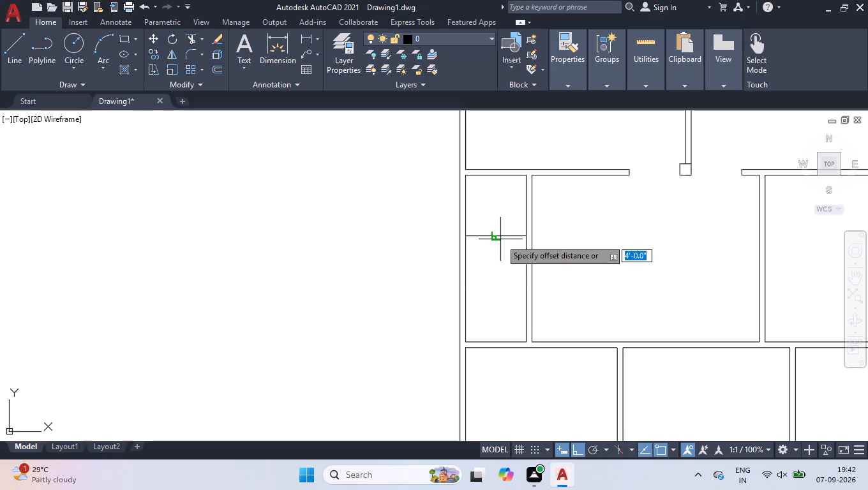
{"action": "type", "text": "4.5"}
{"action": "key", "text": "Return"}
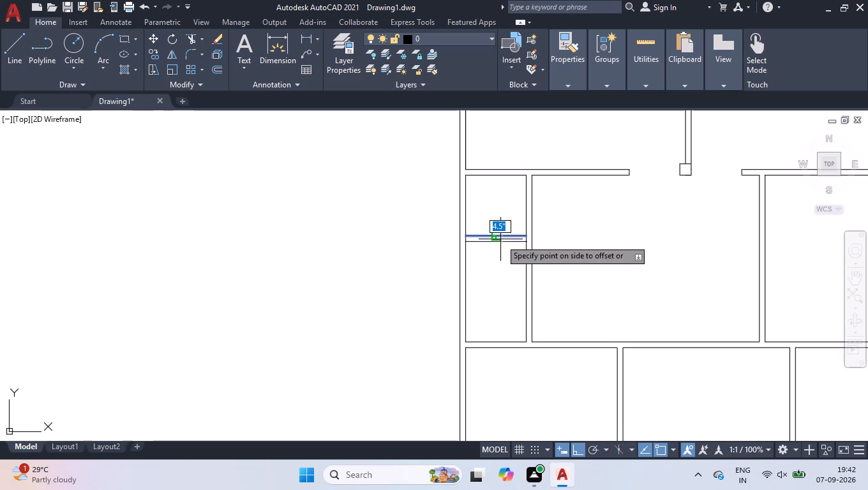
{"action": "left_click", "coordinate": [491, 202]}
{"action": "key", "text": "space"}
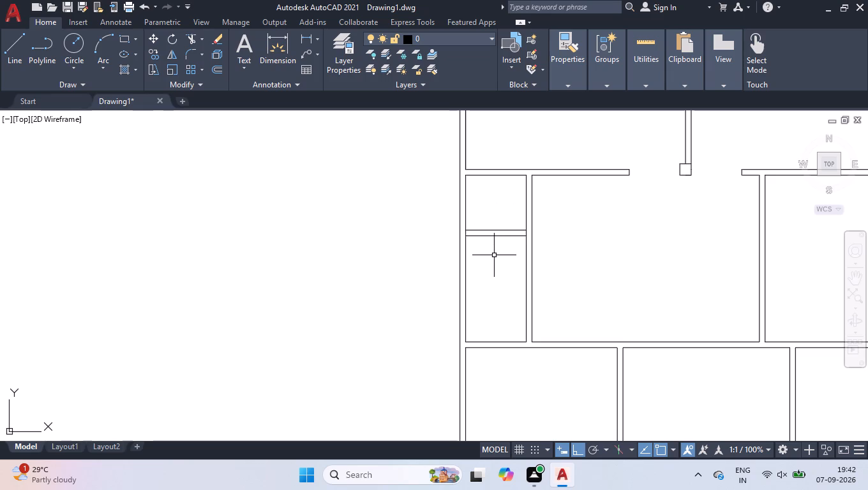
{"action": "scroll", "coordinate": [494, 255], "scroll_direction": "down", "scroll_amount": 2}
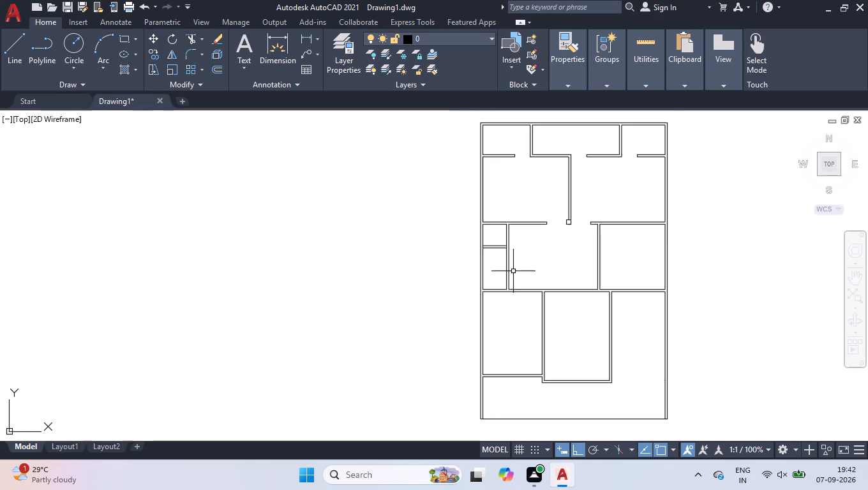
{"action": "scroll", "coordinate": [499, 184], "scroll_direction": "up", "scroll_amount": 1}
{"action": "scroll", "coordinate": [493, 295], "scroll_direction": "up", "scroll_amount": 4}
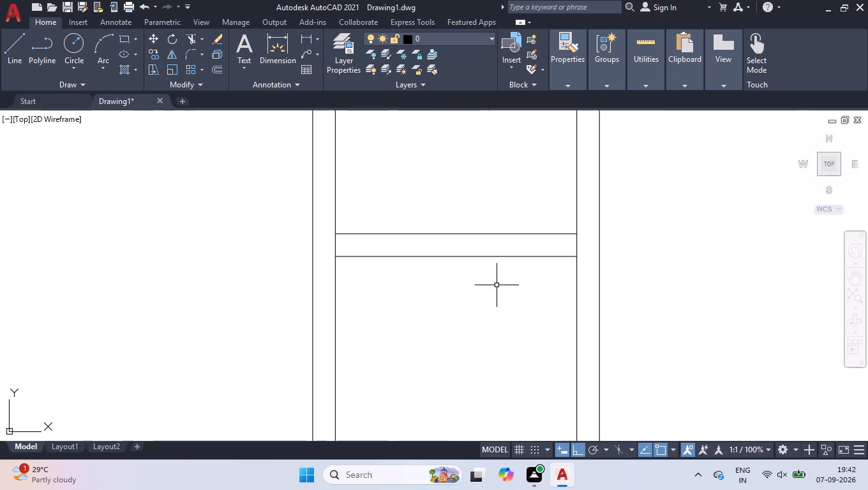
Trim the side wall lines between the two partition lines at both ends of the narrow room's partition.
{"action": "scroll", "coordinate": [526, 240], "scroll_direction": "up", "scroll_amount": 1}
{"action": "type", "text": "tr"}
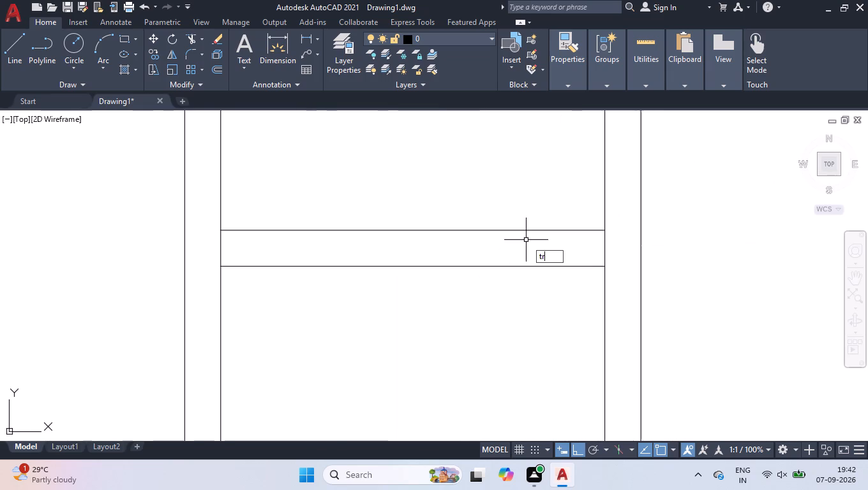
{"action": "key", "text": "Return"}
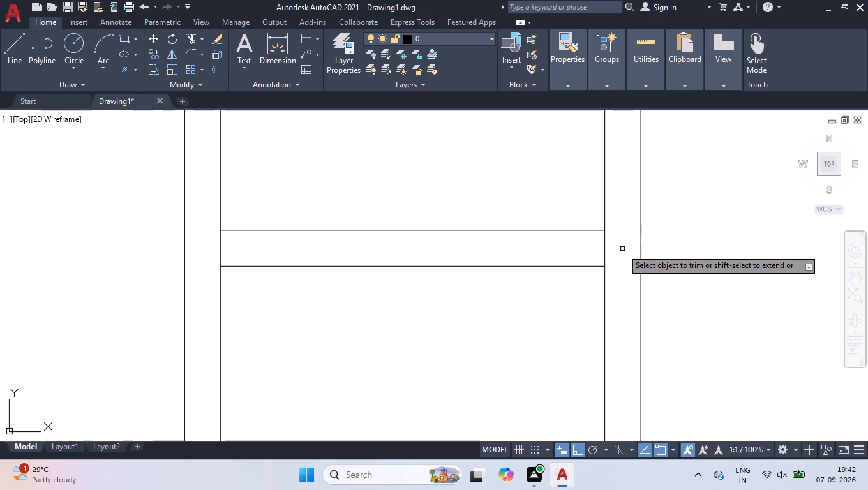
{"action": "left_click", "coordinate": [622, 249]}
{"action": "left_click", "coordinate": [198, 249]}
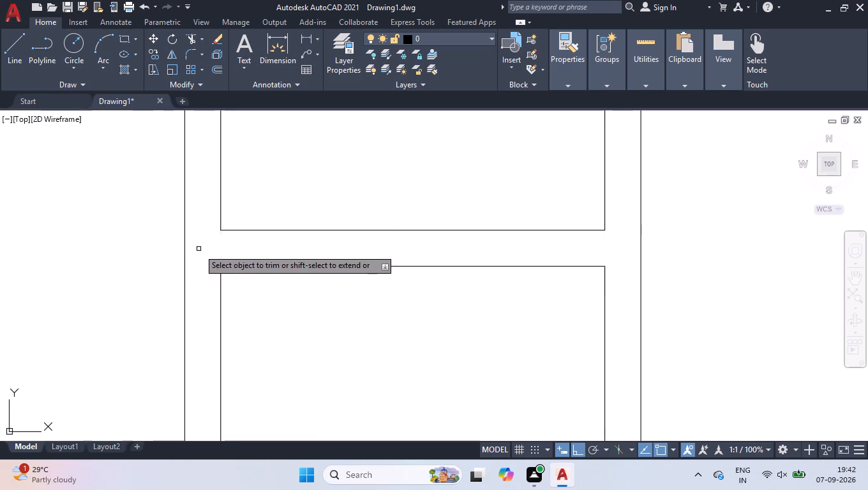
{"action": "key", "text": "space"}
Draw a closed 9" square column where the wall between the two lower-left rooms meets the horizontal wall.
{"action": "scroll", "coordinate": [361, 225], "scroll_direction": "down", "scroll_amount": 5}
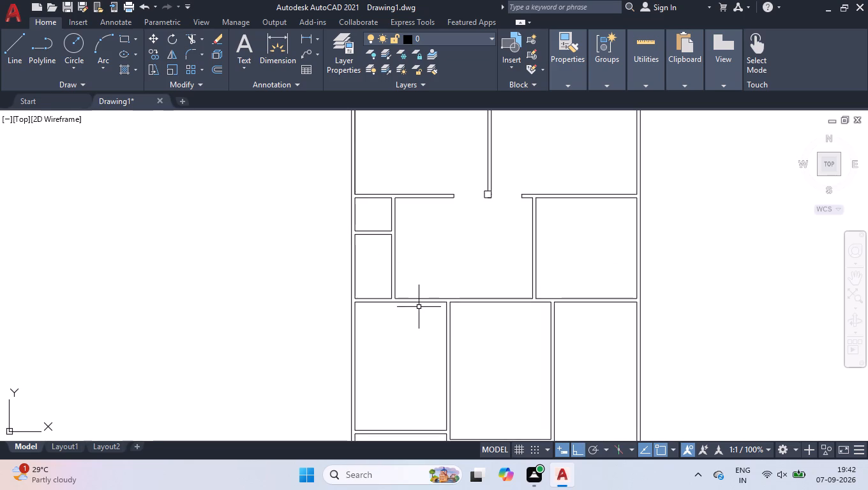
{"action": "scroll", "coordinate": [440, 301], "scroll_direction": "up", "scroll_amount": 2}
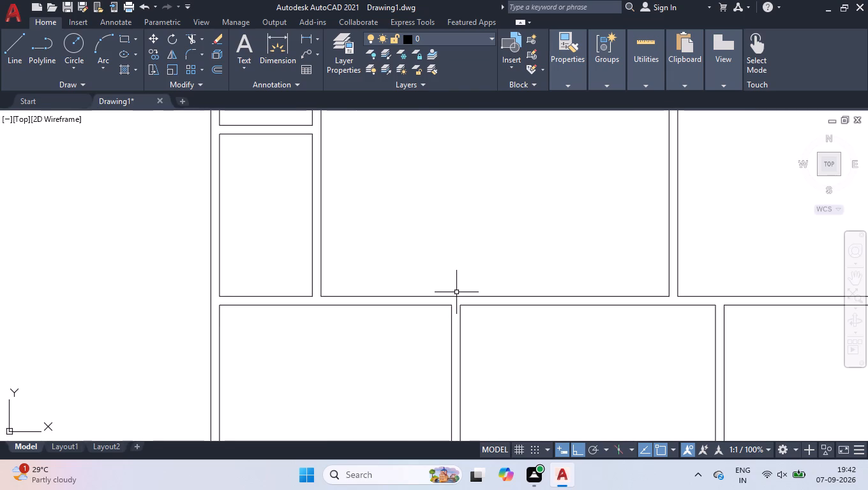
{"action": "key", "text": "l"}
{"action": "key", "text": "Return"}
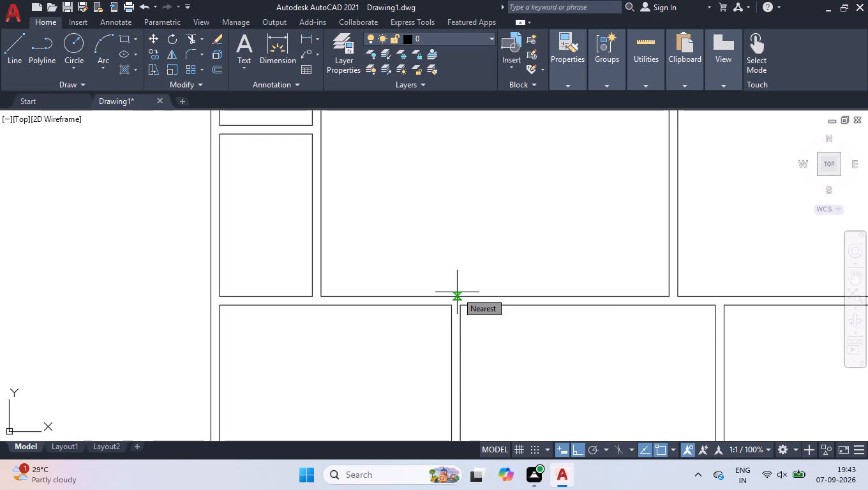
{"action": "left_click", "coordinate": [463, 306]}
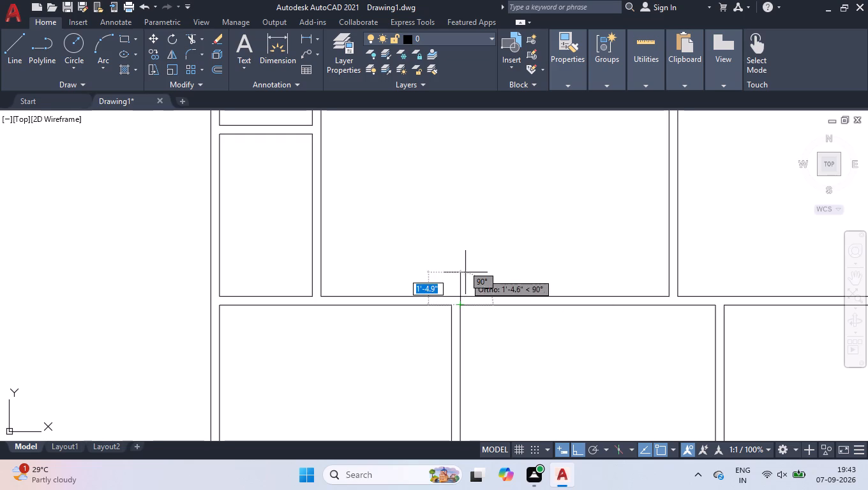
{"action": "key", "text": "9"}
{"action": "key", "text": "Return"}
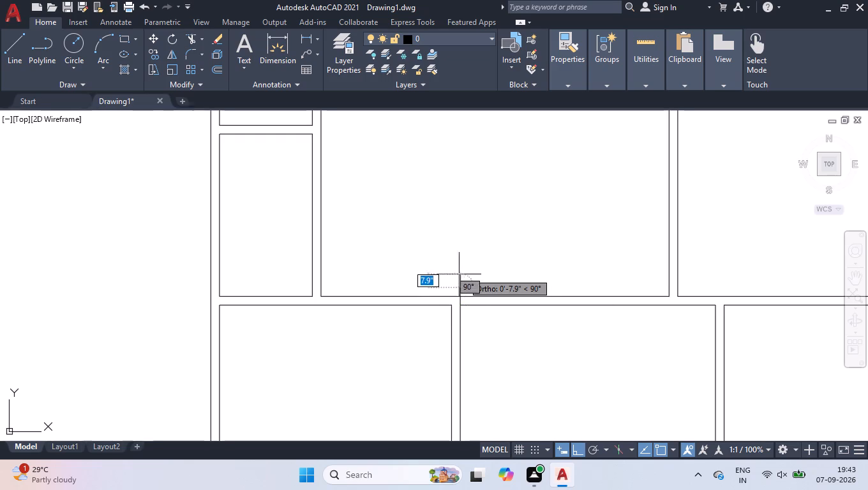
{"action": "key", "text": "9"}
{"action": "key", "text": "Return"}
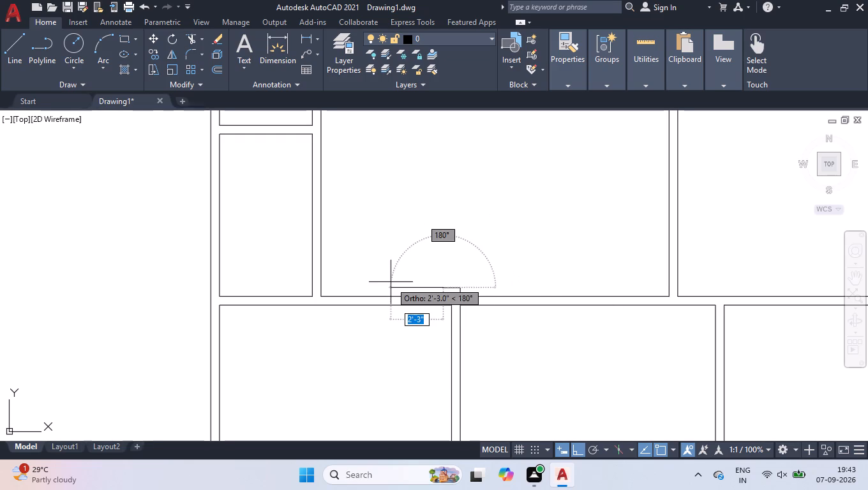
{"action": "key", "text": "9"}
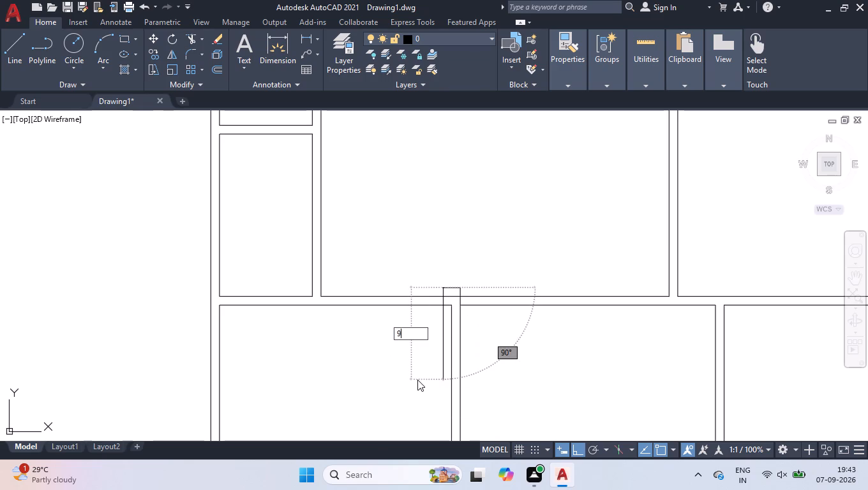
{"action": "key", "text": "Return"}
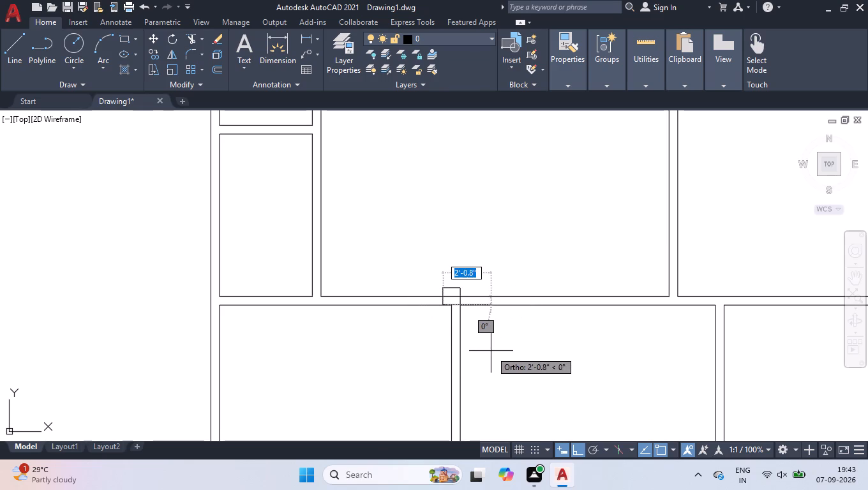
{"action": "key", "text": "c"}
{"action": "key", "text": "Return"}
Trim the horizontal wall lines that run through the new square column.
{"action": "type", "text": "tr"}
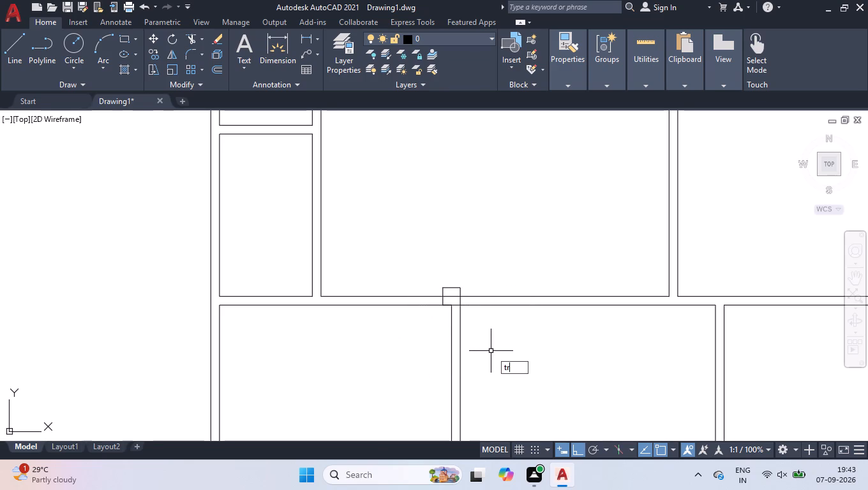
{"action": "key", "text": "Return"}
{"action": "scroll", "coordinate": [458, 299], "scroll_direction": "up", "scroll_amount": 3}
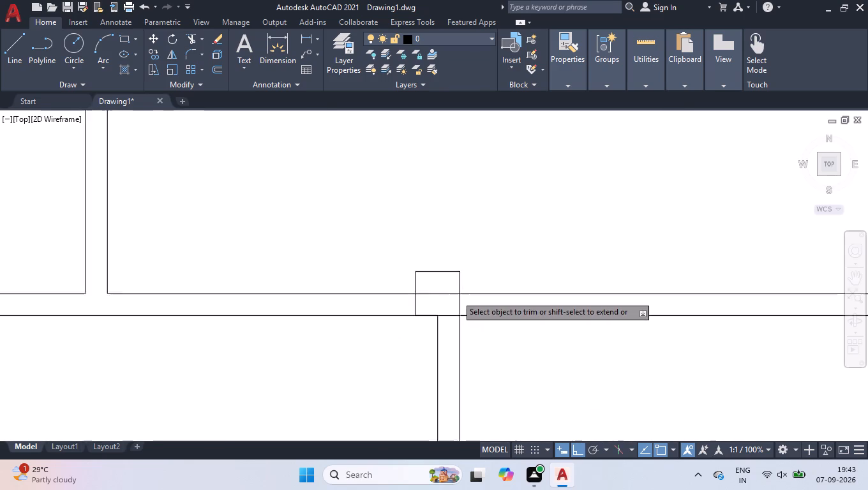
{"action": "left_click", "coordinate": [453, 296]}
{"action": "left_click", "coordinate": [451, 283]}
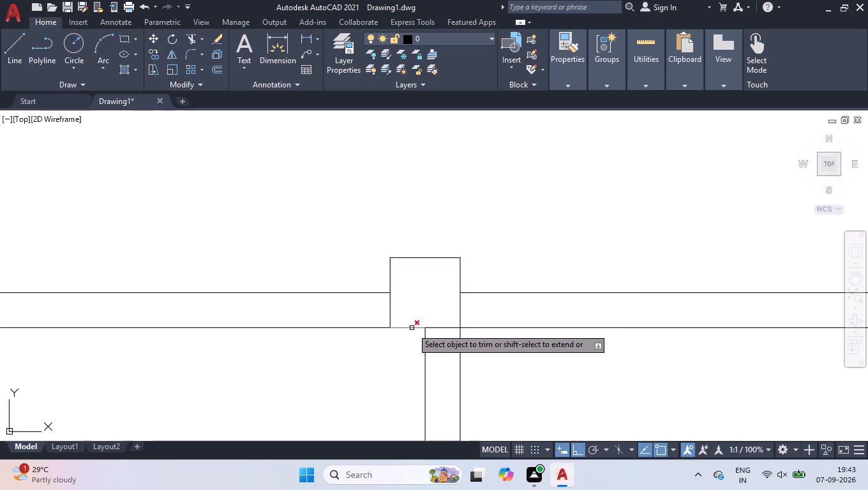
{"action": "left_click", "coordinate": [412, 327]}
{"action": "key", "text": "space"}
Draw a short line across the horizontal wall along the new column's left face.
{"action": "scroll", "coordinate": [520, 362], "scroll_direction": "down", "scroll_amount": 2}
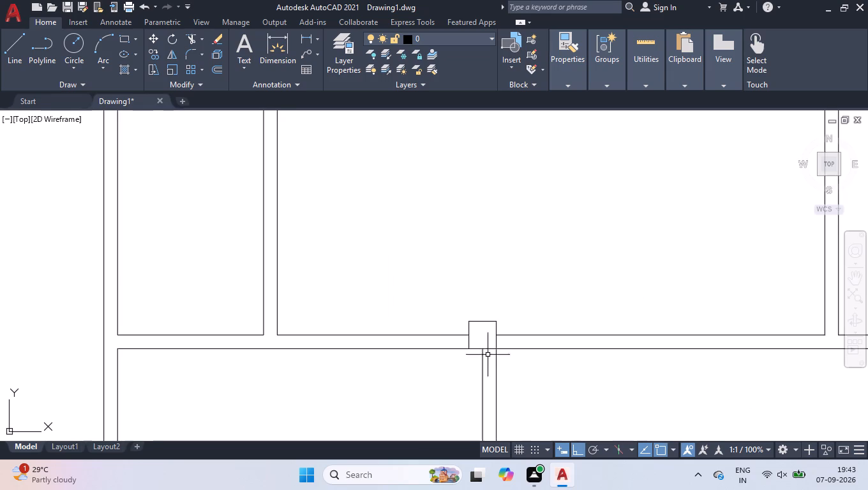
{"action": "scroll", "coordinate": [437, 343], "scroll_direction": "up", "scroll_amount": 1}
{"action": "key", "text": "l"}
{"action": "key", "text": "Return"}
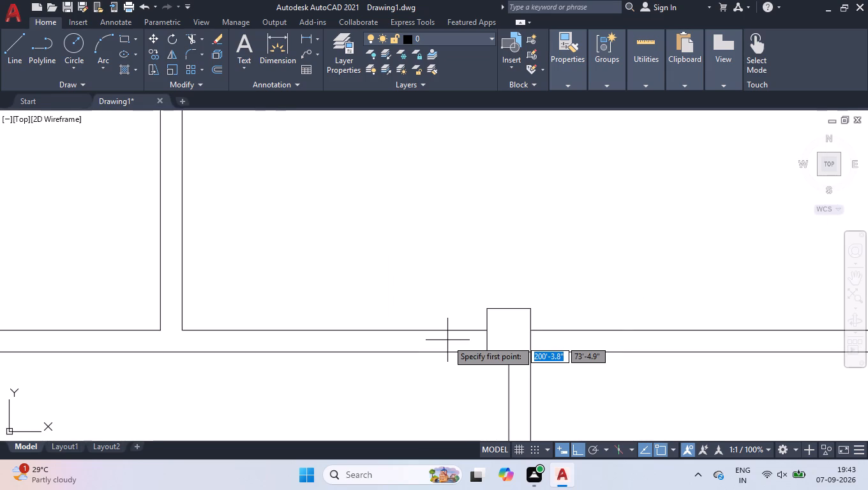
{"action": "left_click", "coordinate": [491, 329]}
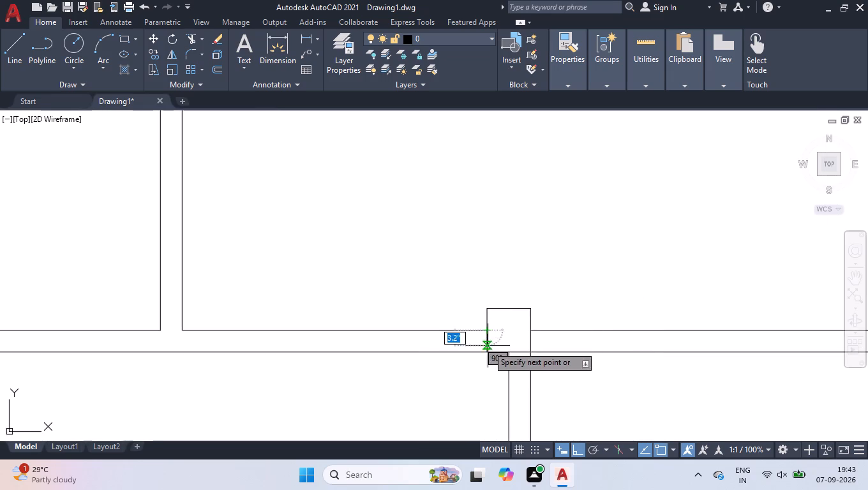
{"action": "left_click", "coordinate": [490, 351]}
{"action": "key", "text": "space"}
Move the short line 3' left along the wall, away from the column.
{"action": "left_click", "coordinate": [473, 320]}
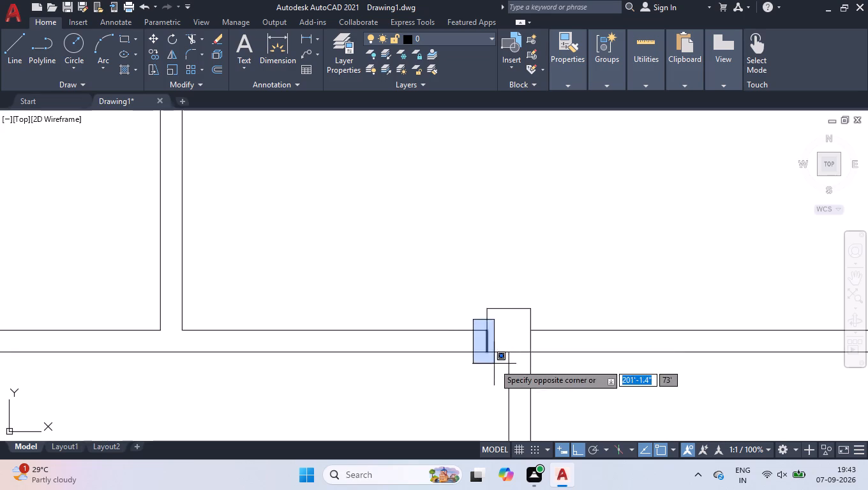
{"action": "left_click", "coordinate": [494, 364]}
{"action": "left_click", "coordinate": [487, 339]}
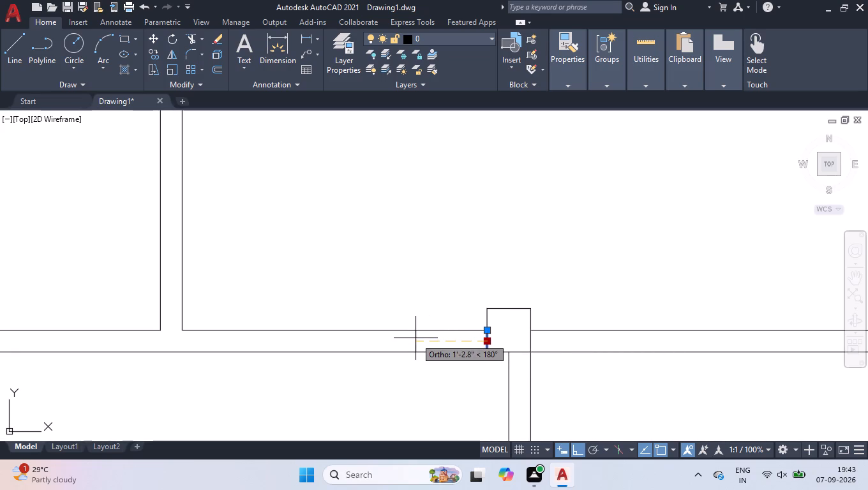
{"action": "type", "text": "3'"}
{"action": "key", "text": "Return"}
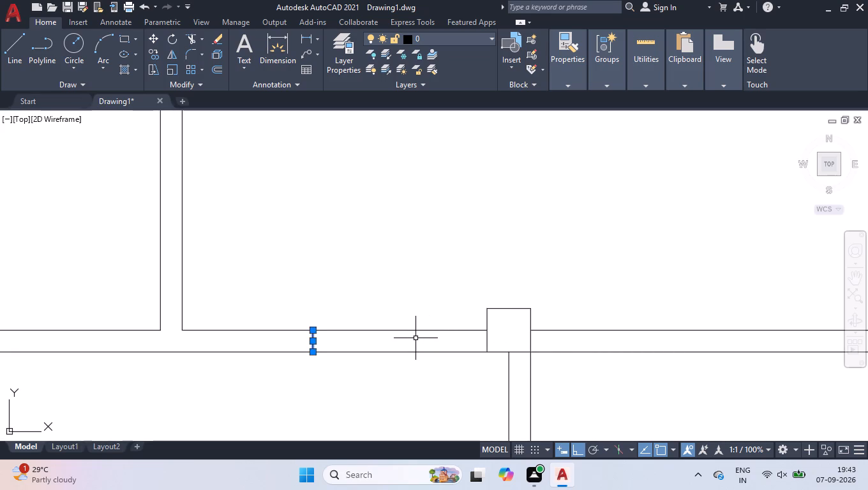
{"action": "key", "text": "y"}
{"action": "key", "text": "BackSpace"}
{"action": "left_click", "coordinate": [452, 273]}
{"action": "left_click", "coordinate": [461, 254]}
{"action": "key", "text": "space"}
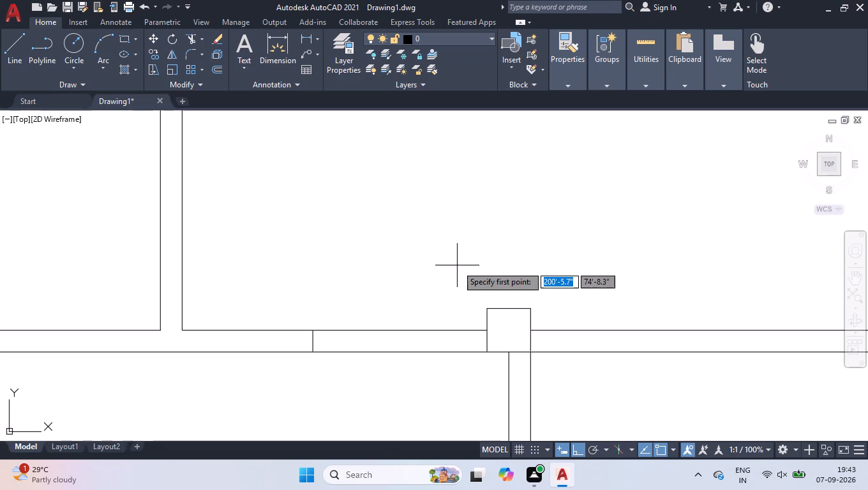
{"action": "key", "text": "space"}
{"action": "key", "text": "space"}
Trim both wall lines between the moved line and the column to open a 3' doorway.
{"action": "scroll", "coordinate": [452, 273], "scroll_direction": "down", "scroll_amount": 2}
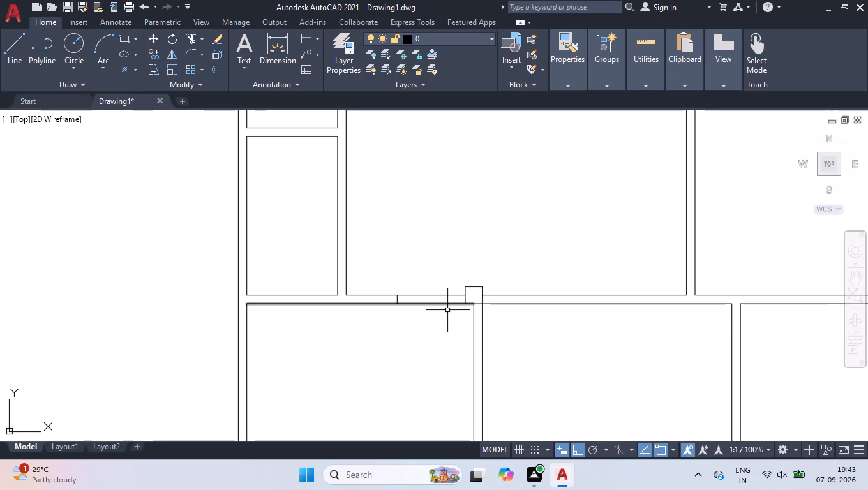
{"action": "type", "text": "tr"}
{"action": "key", "text": "Return"}
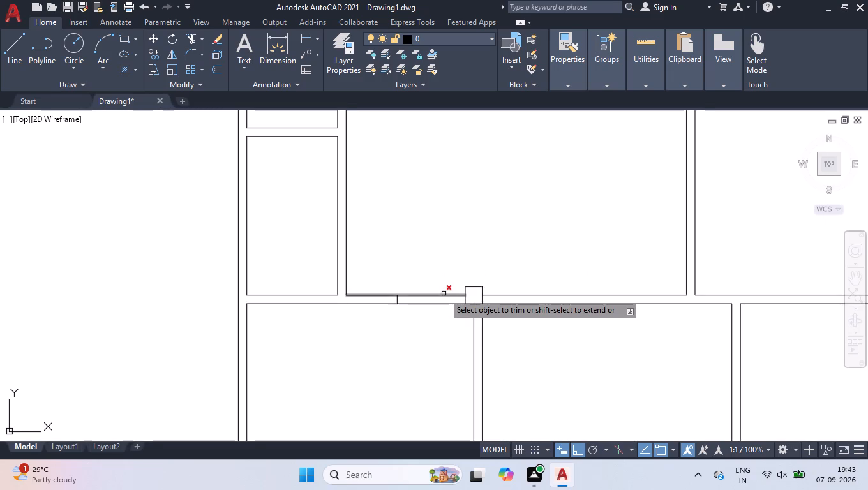
{"action": "left_click", "coordinate": [444, 281]}
{"action": "left_click", "coordinate": [437, 318]}
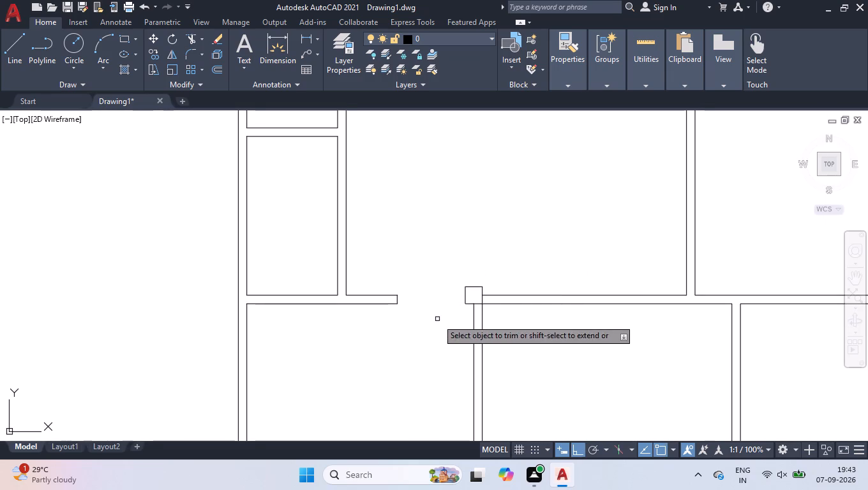
{"action": "key", "text": "space"}
Draw a short line across the bottom wall of the narrow left room, down from its lower-right inside corner.
{"action": "scroll", "coordinate": [253, 279], "scroll_direction": "up", "scroll_amount": 2}
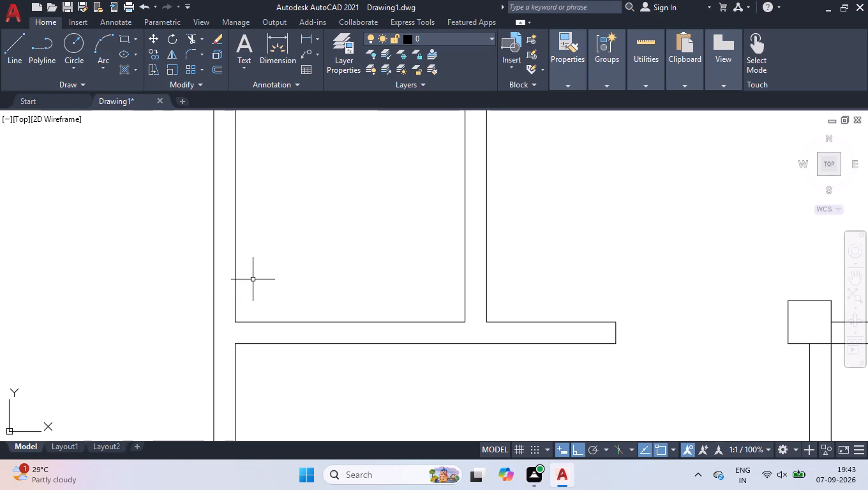
{"action": "key", "text": "l"}
{"action": "key", "text": "Return"}
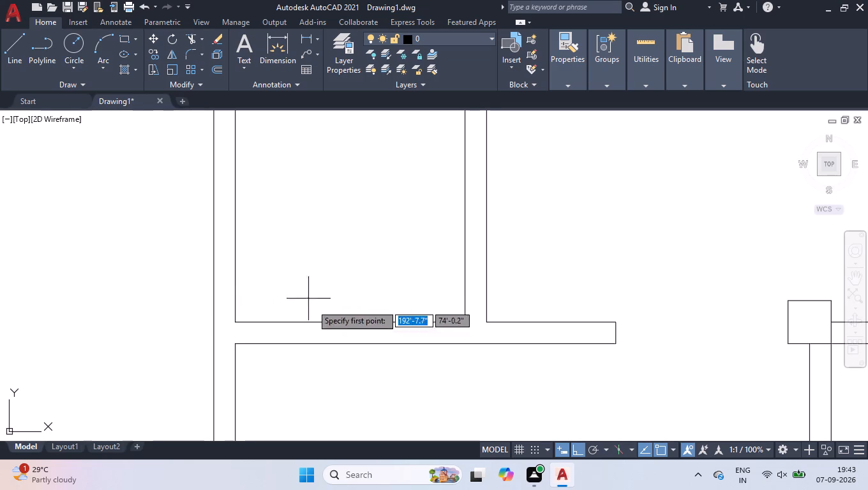
{"action": "left_click", "coordinate": [465, 320]}
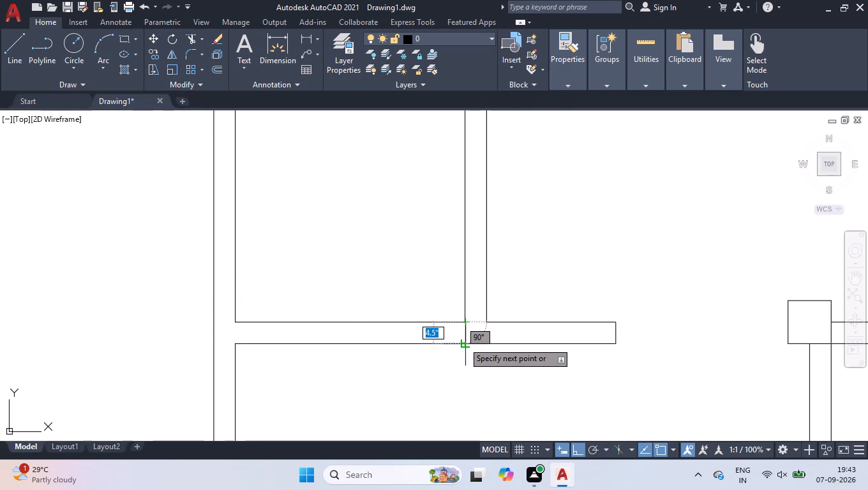
{"action": "left_click", "coordinate": [463, 342]}
{"action": "key", "text": "space"}
Move the short line 2' left along the narrow room's bottom wall.
{"action": "left_click_drag", "start_coordinate": [441, 297], "coordinate": [444, 302]}
{"action": "left_click", "coordinate": [484, 378]}
{"action": "scroll", "coordinate": [461, 327], "scroll_direction": "up", "scroll_amount": 2}
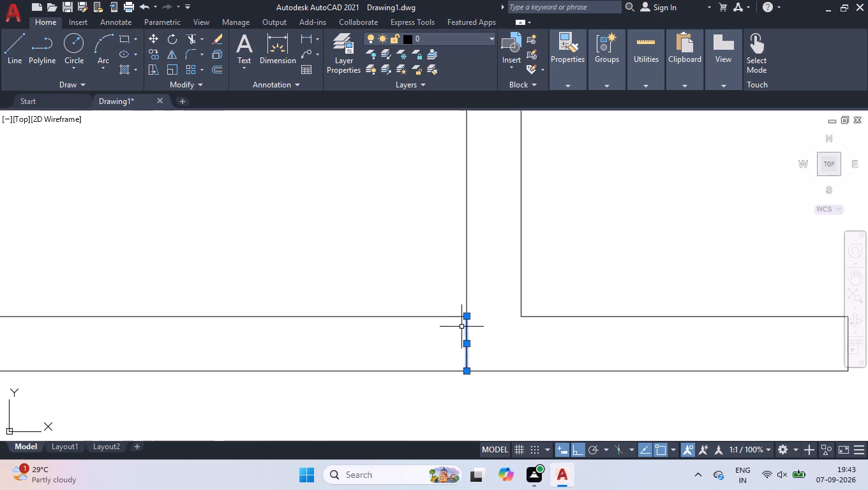
{"action": "left_click", "coordinate": [467, 345]}
{"action": "scroll", "coordinate": [285, 345], "scroll_direction": "down", "scroll_amount": 3}
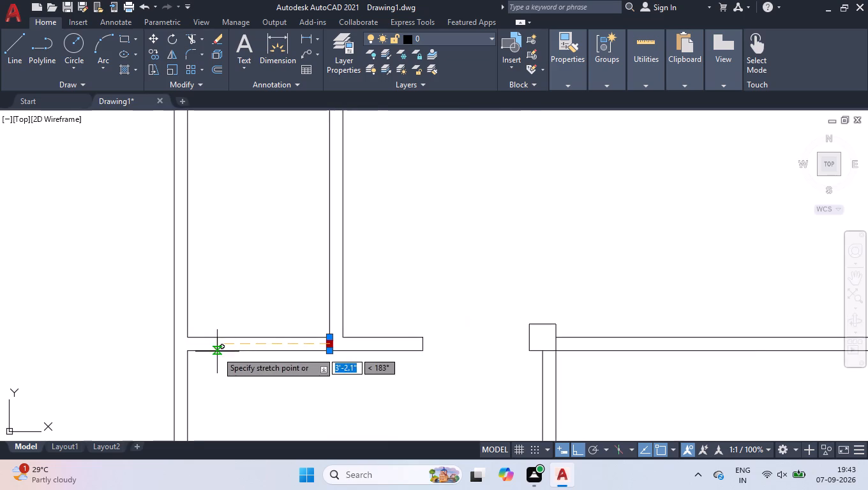
{"action": "scroll", "coordinate": [218, 348], "scroll_direction": "up", "scroll_amount": 2}
{"action": "type", "text": "2'"}
{"action": "key", "text": "Return"}
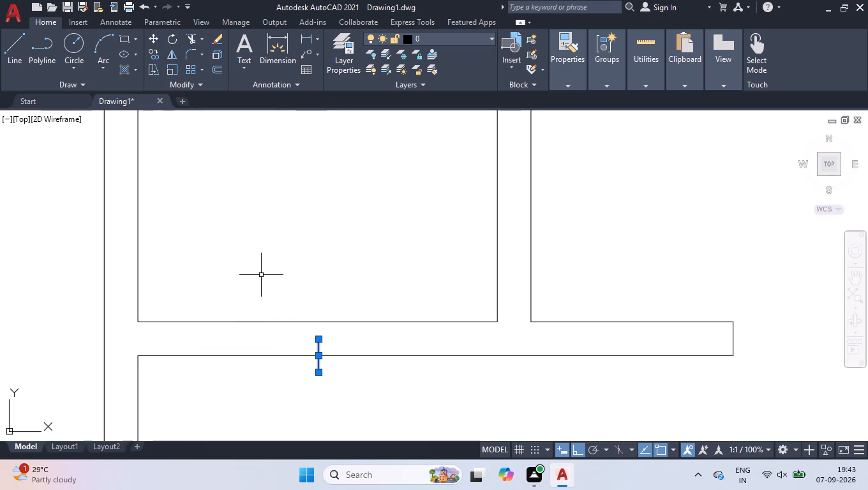
Stretch both ends of the short line so it runs straight between the two faces of the narrow room's bottom wall.
{"action": "scroll", "coordinate": [321, 373], "scroll_direction": "up", "scroll_amount": 2}
{"action": "left_click", "coordinate": [310, 288]}
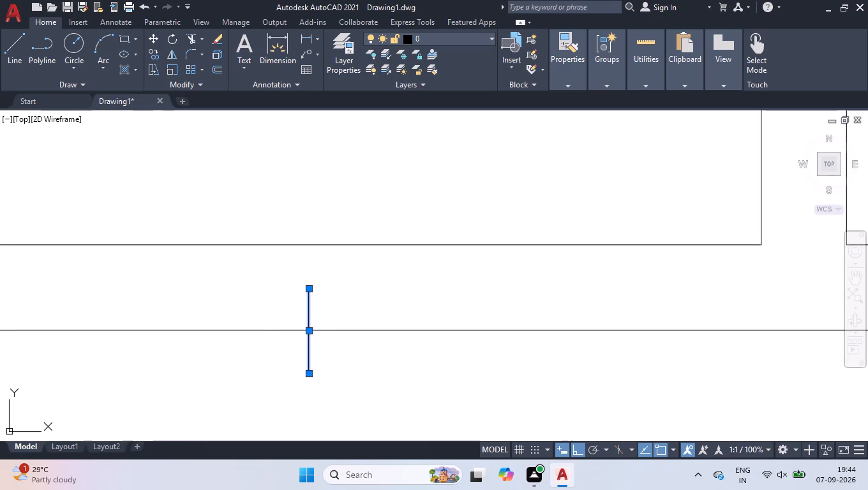
{"action": "left_click", "coordinate": [310, 246]}
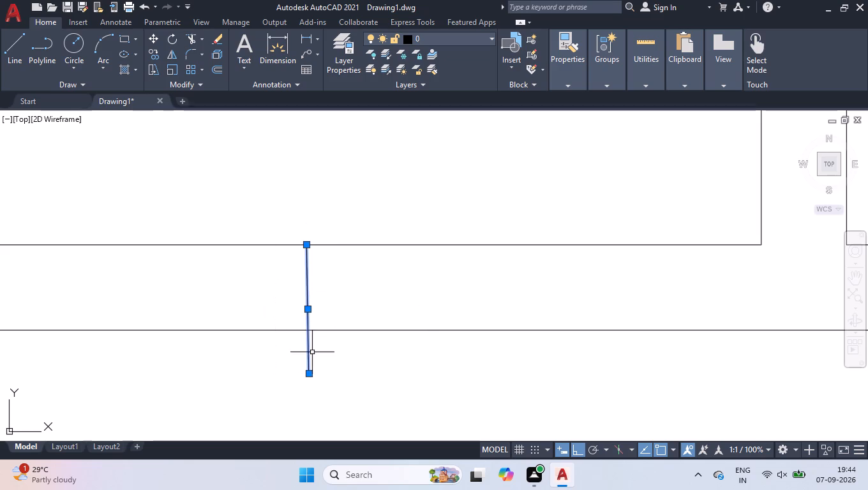
{"action": "left_click", "coordinate": [309, 244]}
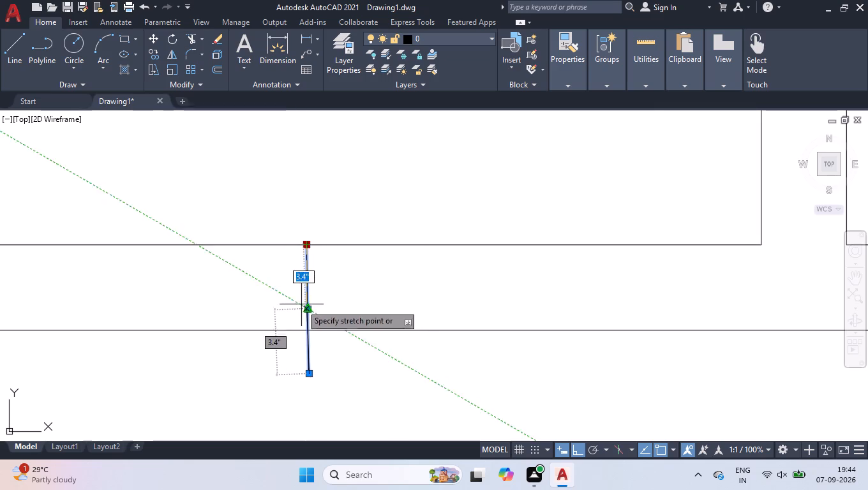
{"action": "left_click", "coordinate": [309, 311]}
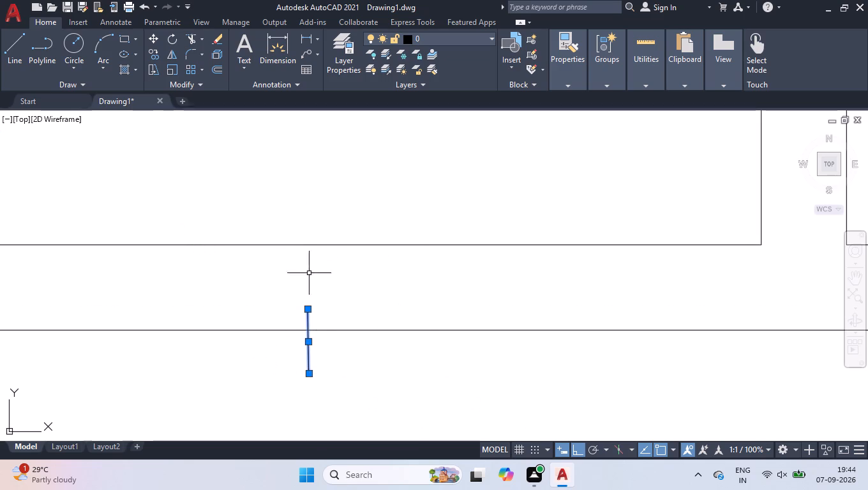
{"action": "left_click", "coordinate": [308, 310]}
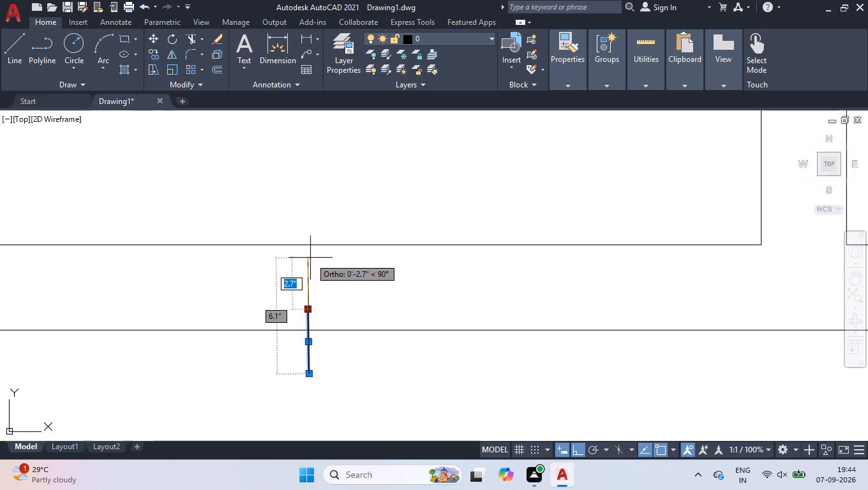
{"action": "left_click", "coordinate": [309, 246]}
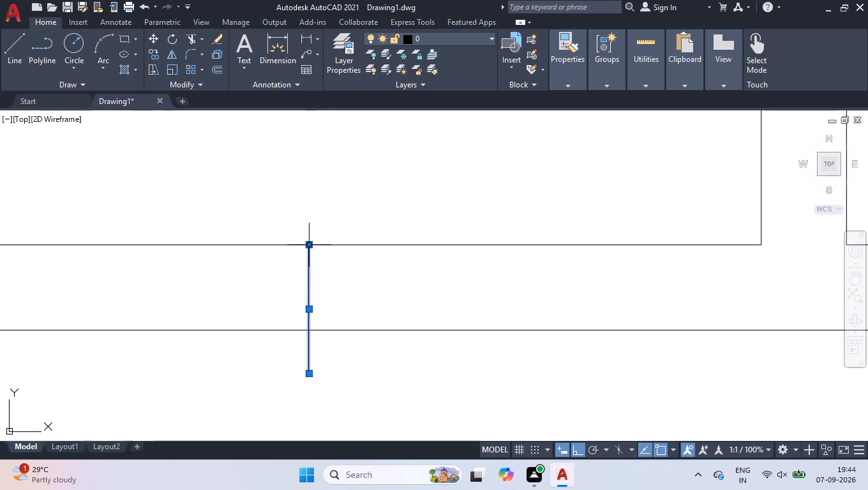
{"action": "left_click", "coordinate": [309, 374]}
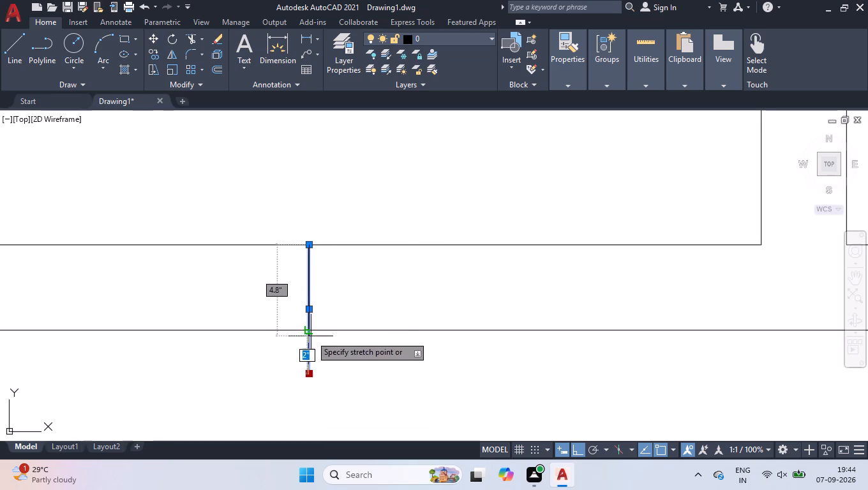
{"action": "left_click", "coordinate": [311, 333]}
{"action": "scroll", "coordinate": [339, 320], "scroll_direction": "down", "scroll_amount": 3}
{"action": "scroll", "coordinate": [383, 316], "scroll_direction": "up", "scroll_amount": 1}
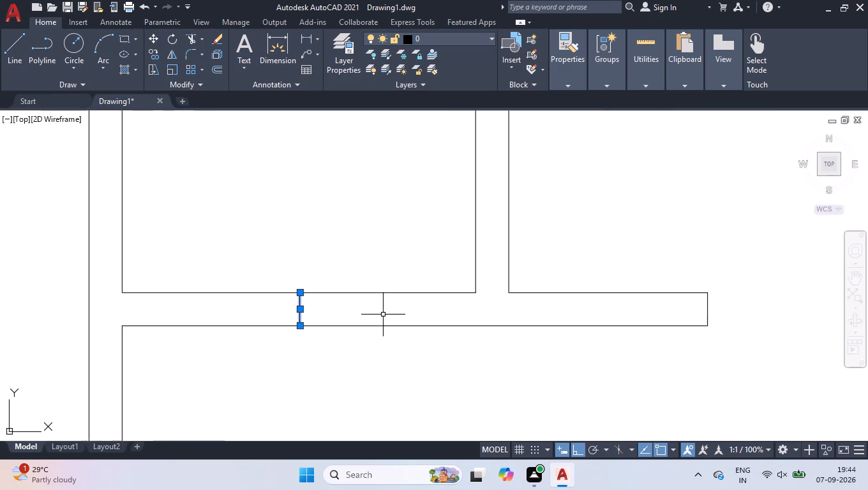
Offset the short line 2' to the right within the narrow room's bottom wall.
{"action": "key", "text": "o"}
{"action": "type", "text": "ff"}
{"action": "key", "text": "Return"}
{"action": "type", "text": "2'"}
{"action": "key", "text": "Return"}
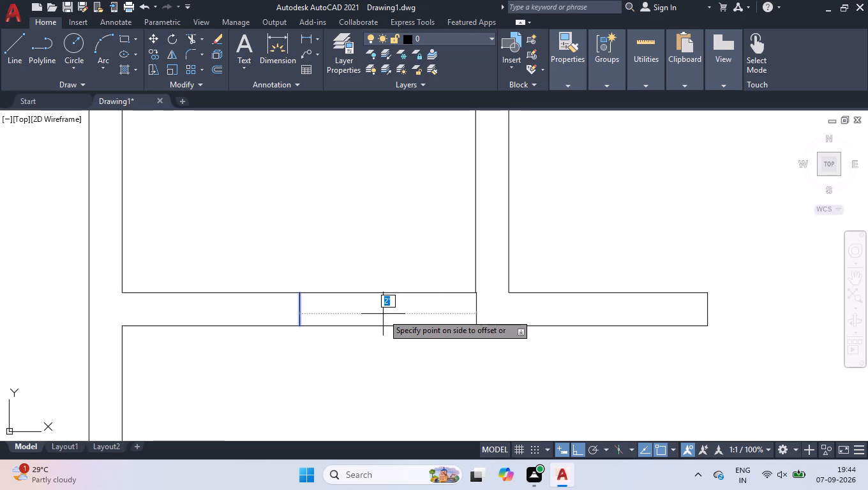
{"action": "left_click", "coordinate": [383, 314]}
{"action": "key", "text": "Return"}
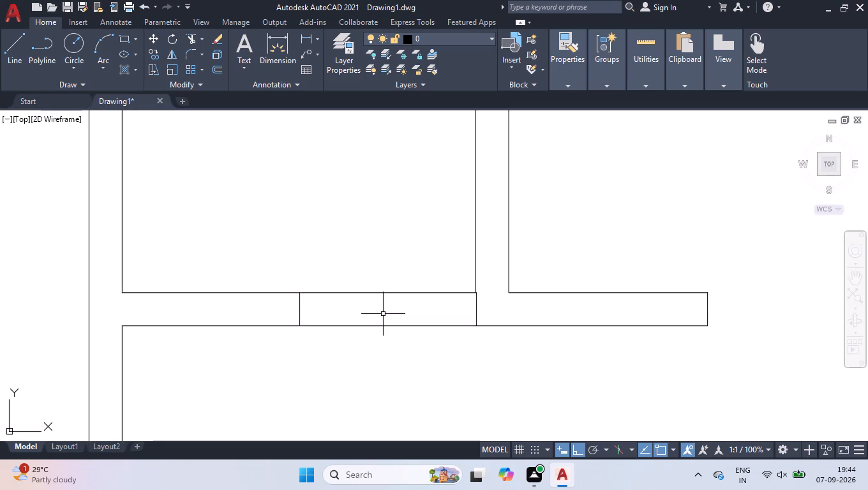
Move the offset line onto the narrow room's lower-right inside corner.
{"action": "scroll", "coordinate": [479, 318], "scroll_direction": "up", "scroll_amount": 3}
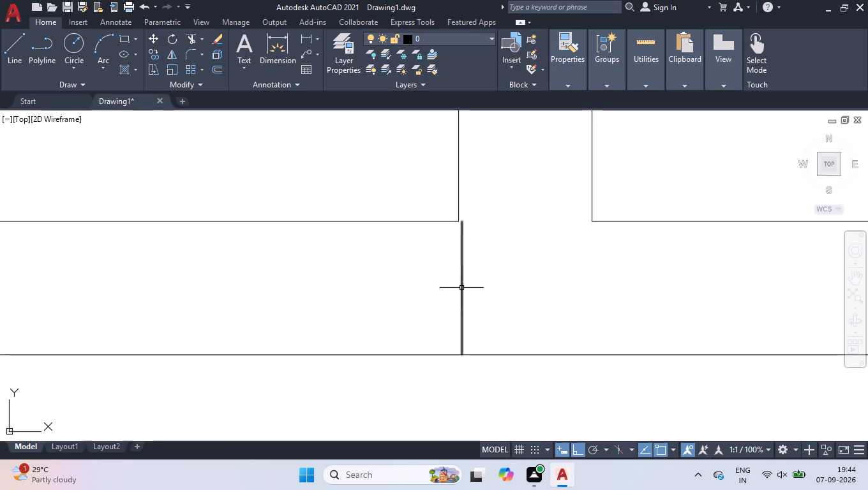
{"action": "left_click", "coordinate": [463, 287]}
{"action": "type", "text": "mov"}
{"action": "key", "text": "Return"}
{"action": "scroll", "coordinate": [436, 216], "scroll_direction": "up", "scroll_amount": 2}
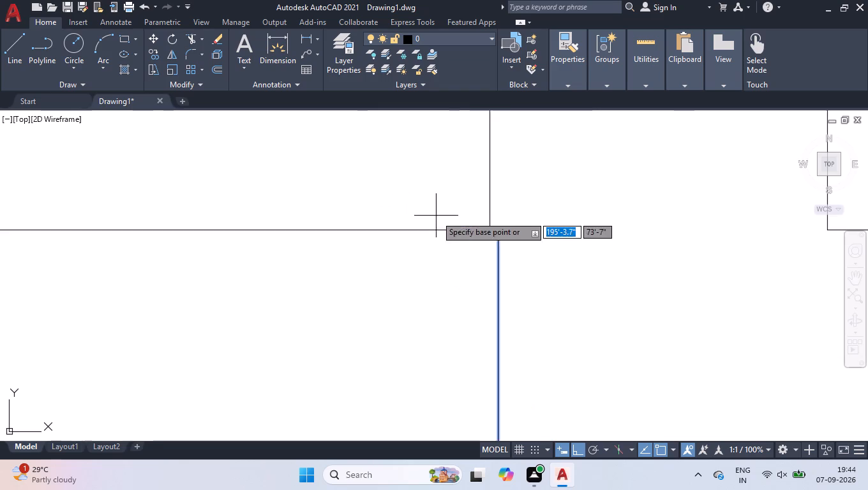
{"action": "left_click", "coordinate": [500, 234]}
{"action": "left_click", "coordinate": [490, 233]}
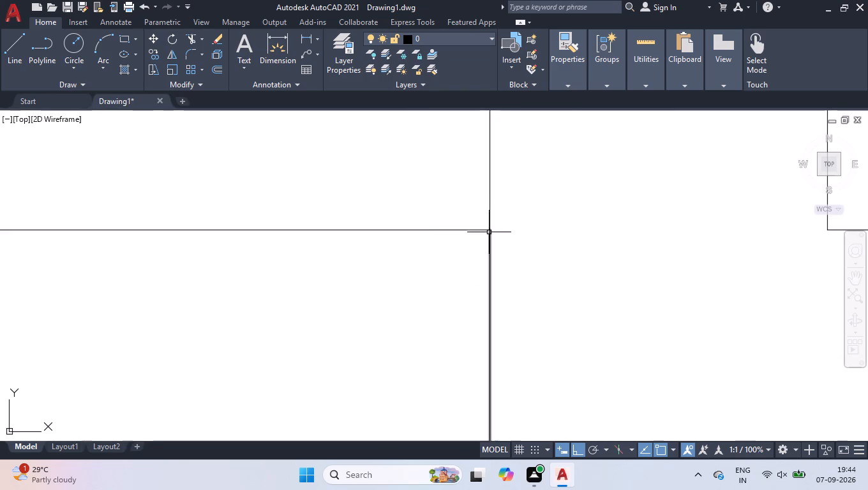
Offset the line at the room's corner 2' to the left along the bottom wall.
{"action": "scroll", "coordinate": [489, 232], "scroll_direction": "down", "scroll_amount": 4}
{"action": "type", "text": "off"}
{"action": "key", "text": "Return"}
{"action": "type", "text": "2'"}
{"action": "key", "text": "Return"}
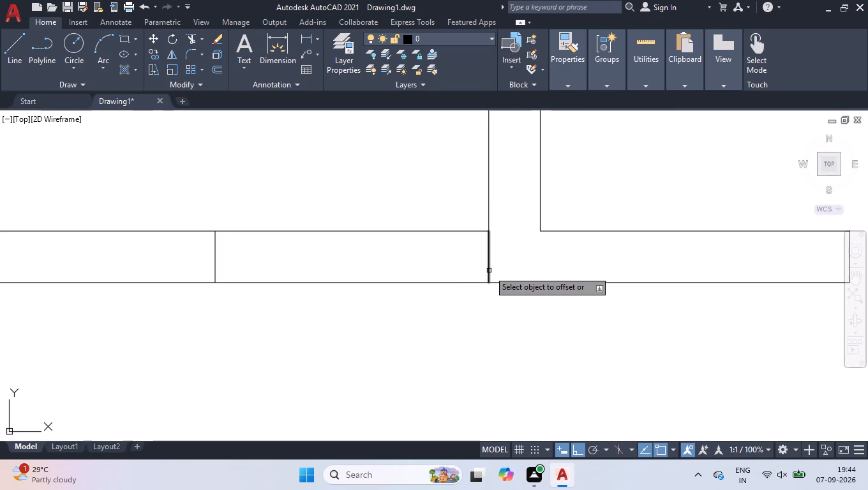
{"action": "left_click", "coordinate": [489, 269]}
{"action": "scroll", "coordinate": [229, 269], "scroll_direction": "up", "scroll_amount": 2}
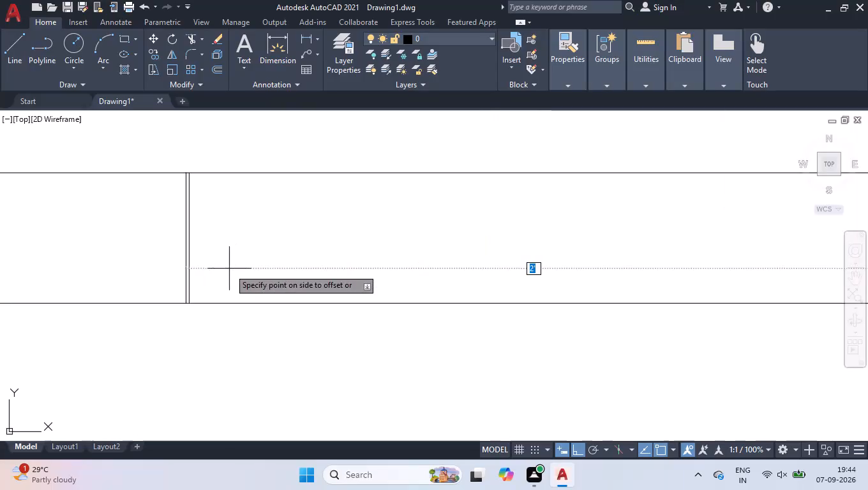
{"action": "scroll", "coordinate": [199, 286], "scroll_direction": "up", "scroll_amount": 3}
{"action": "left_click", "coordinate": [198, 286]}
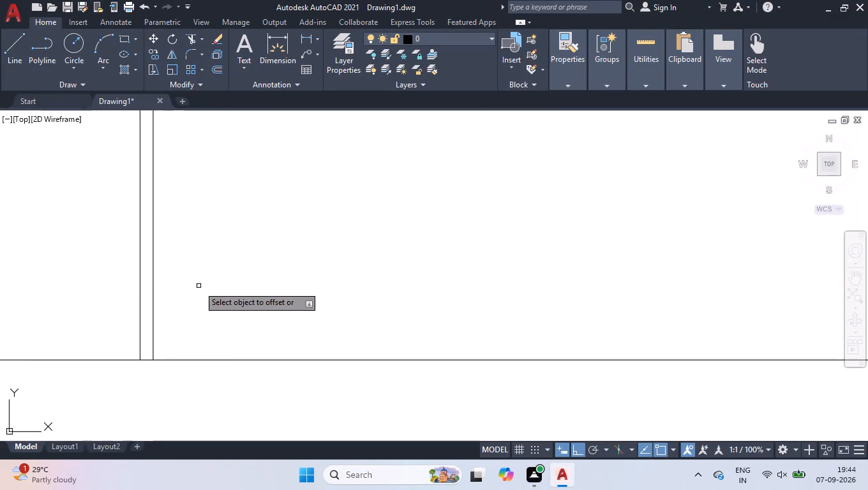
{"action": "key", "text": "space"}
Delete the original short line just right of the new offset line.
{"action": "left_click", "coordinate": [154, 288]}
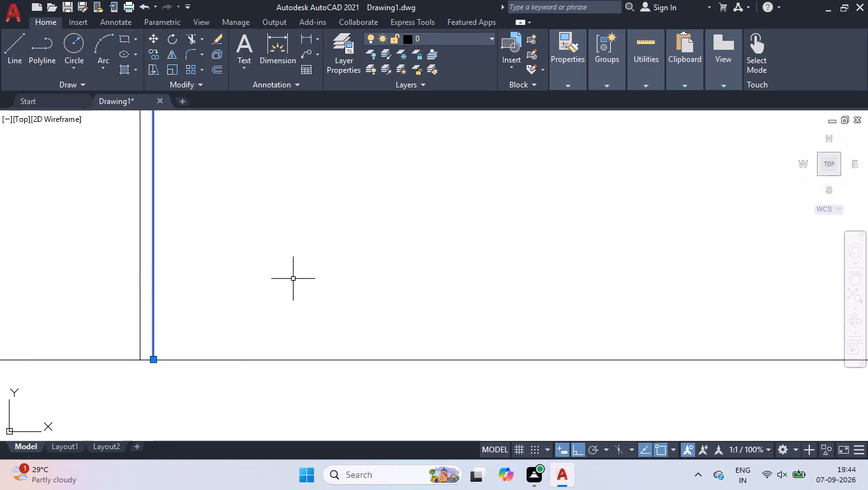
{"action": "key", "text": "Delete"}
Trim both bottom wall lines between the two short lines to open a 2' doorway into the narrow room.
{"action": "scroll", "coordinate": [332, 264], "scroll_direction": "down", "scroll_amount": 6}
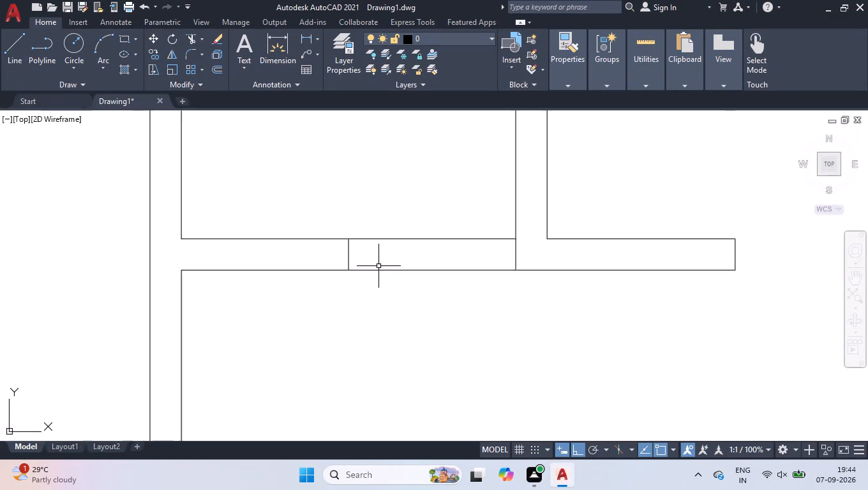
{"action": "type", "text": "tr"}
{"action": "key", "text": "Return"}
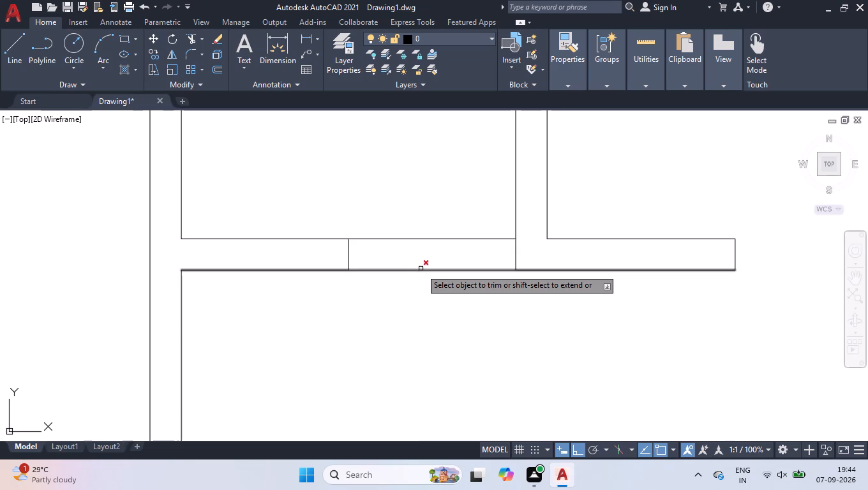
{"action": "left_click", "coordinate": [434, 204]}
{"action": "left_click", "coordinate": [444, 322]}
{"action": "key", "text": "space"}
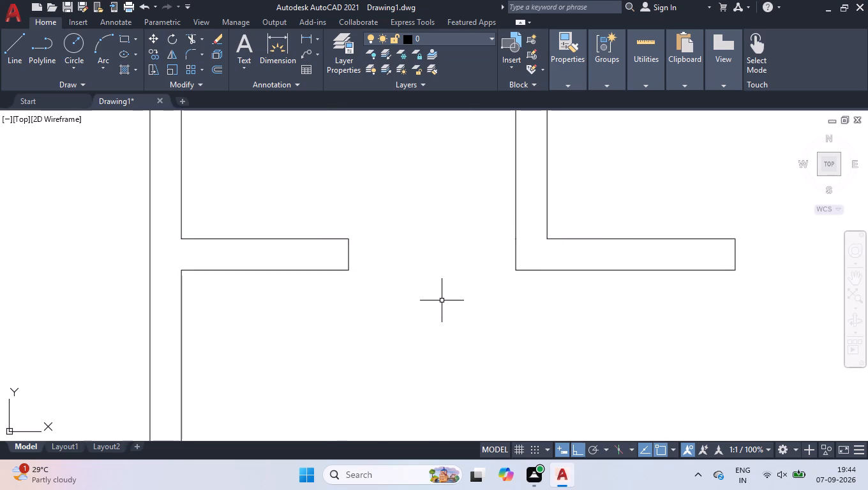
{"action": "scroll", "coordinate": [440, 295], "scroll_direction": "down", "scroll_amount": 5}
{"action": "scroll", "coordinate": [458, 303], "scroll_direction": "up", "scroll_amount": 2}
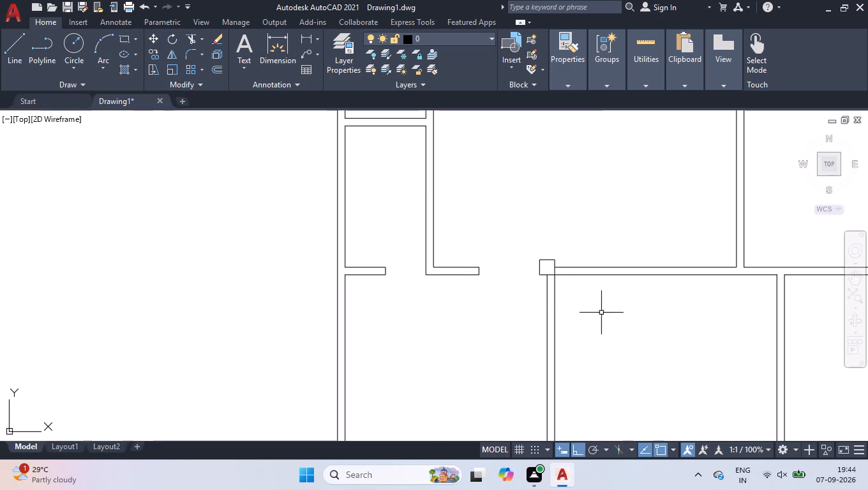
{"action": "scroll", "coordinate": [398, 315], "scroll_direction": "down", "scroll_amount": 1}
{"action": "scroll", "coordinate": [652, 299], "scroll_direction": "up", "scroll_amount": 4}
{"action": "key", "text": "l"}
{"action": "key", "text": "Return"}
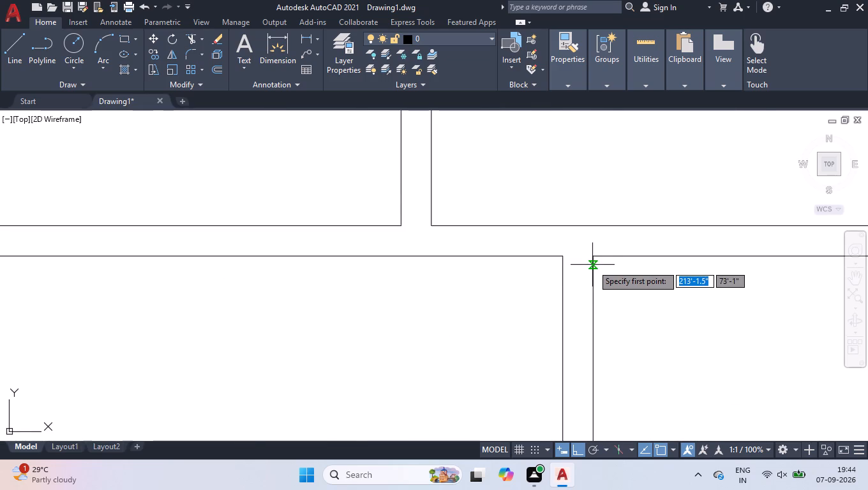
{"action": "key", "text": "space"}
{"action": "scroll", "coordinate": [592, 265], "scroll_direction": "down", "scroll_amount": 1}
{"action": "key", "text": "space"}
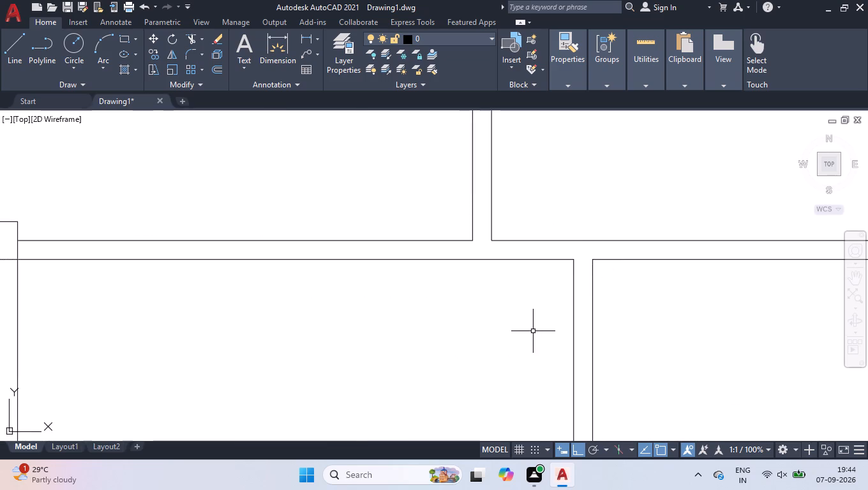
Extend the upper partition's left face down across the central horizontal wall, and the wall's lower-right line across the lower partition's top.
{"action": "scroll", "coordinate": [528, 335], "scroll_direction": "down", "scroll_amount": 2}
{"action": "type", "text": "ex"}
{"action": "key", "text": "Return"}
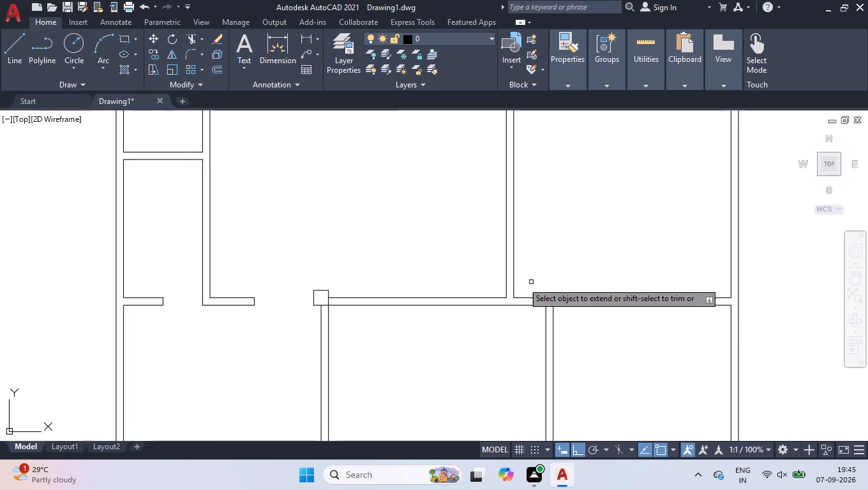
{"action": "left_click", "coordinate": [507, 291]}
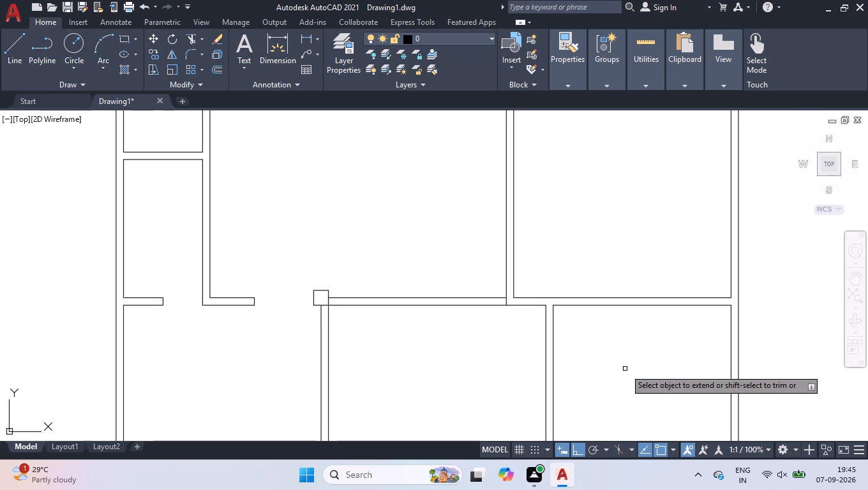
{"action": "left_click", "coordinate": [560, 306]}
{"action": "key", "text": "space"}
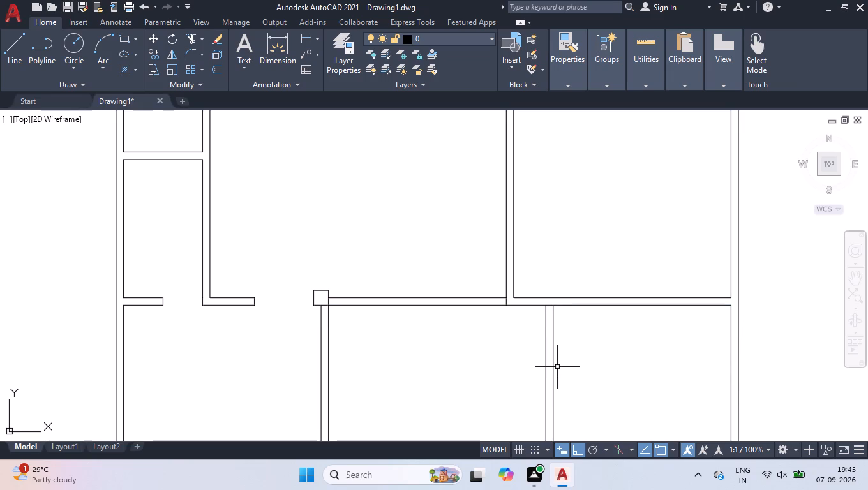
Draw a short line across the top of the lower partition wall, where it meets the central horizontal wall.
{"action": "key", "text": "l"}
{"action": "key", "text": "Return"}
{"action": "scroll", "coordinate": [554, 355], "scroll_direction": "up", "scroll_amount": 3}
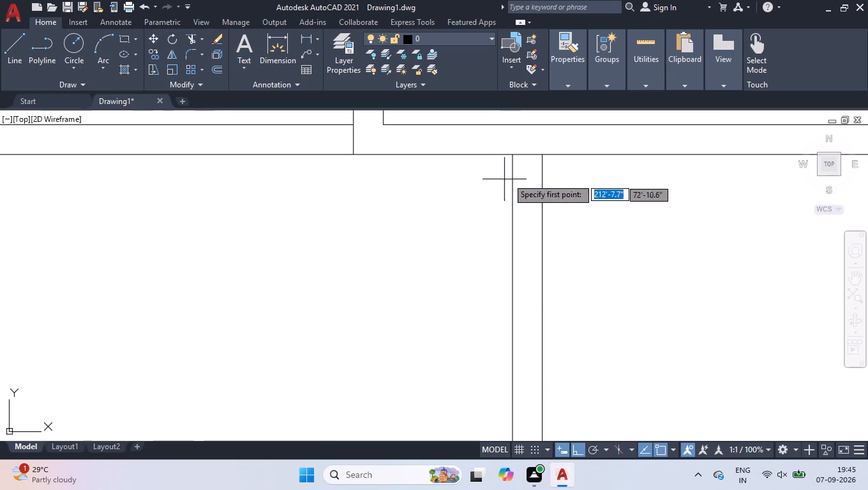
{"action": "left_click", "coordinate": [512, 156]}
{"action": "left_click", "coordinate": [539, 154]}
{"action": "key", "text": "space"}
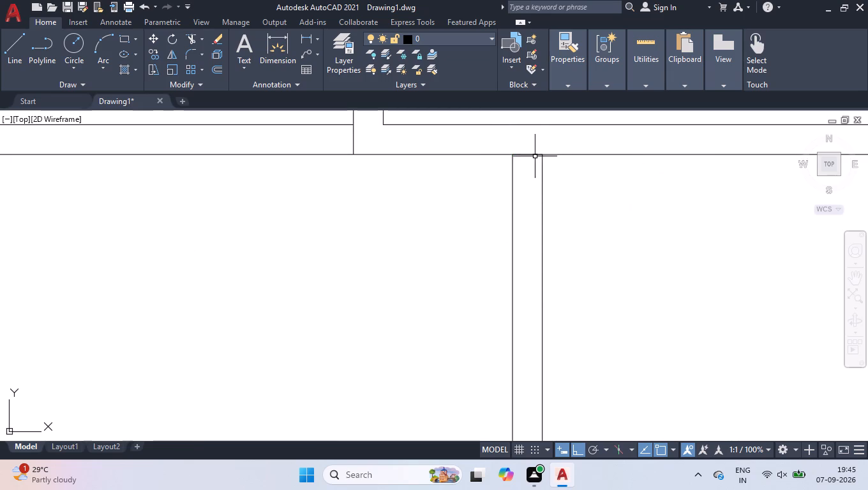
Move the short line 3' down along the lower partition wall.
{"action": "left_click", "coordinate": [504, 138]}
{"action": "left_click", "coordinate": [570, 189]}
{"action": "left_click", "coordinate": [528, 153]}
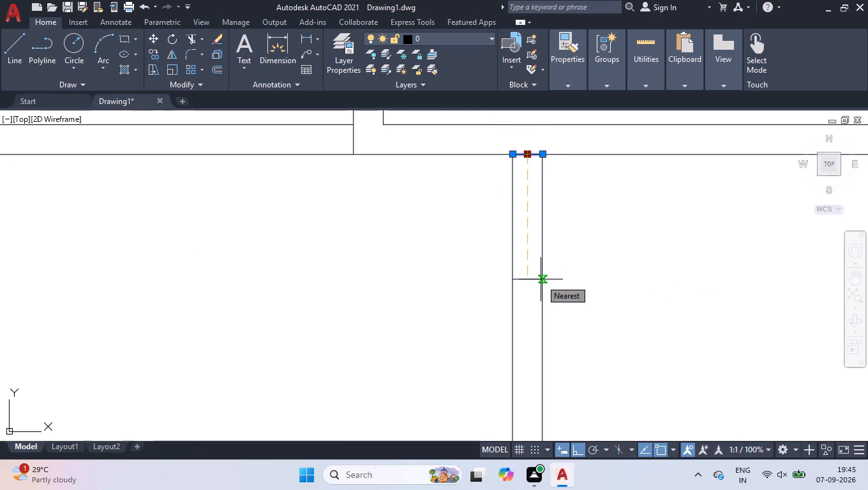
{"action": "type", "text": "3'"}
{"action": "key", "text": "Return"}
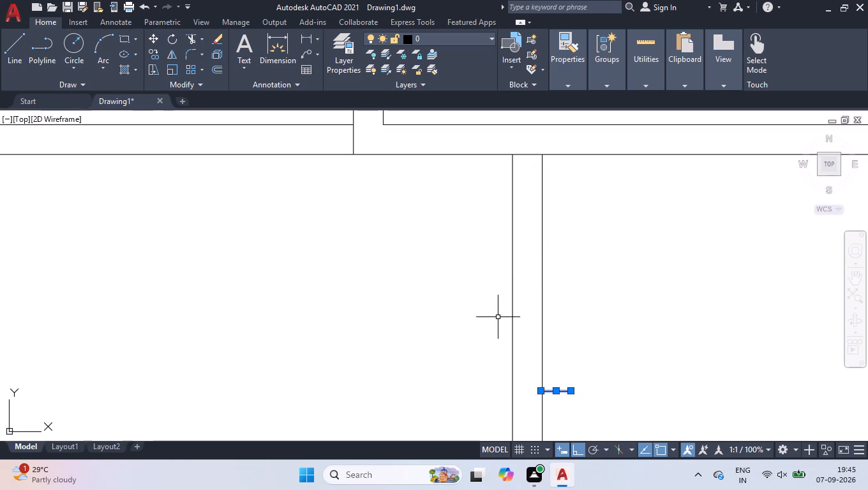
Stretch both ends of the moved line to the lower partition's two wall faces, then deselect it.
{"action": "scroll", "coordinate": [536, 409], "scroll_direction": "up", "scroll_amount": 4}
{"action": "left_click", "coordinate": [546, 299]}
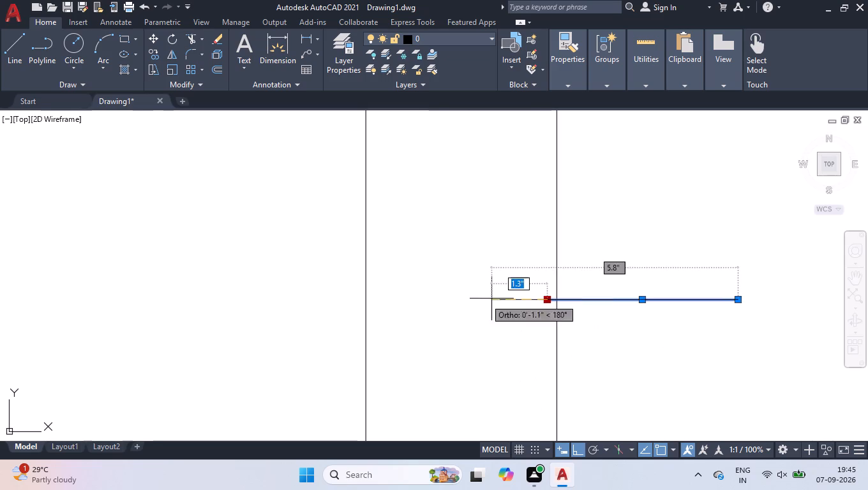
{"action": "left_click", "coordinate": [368, 301]}
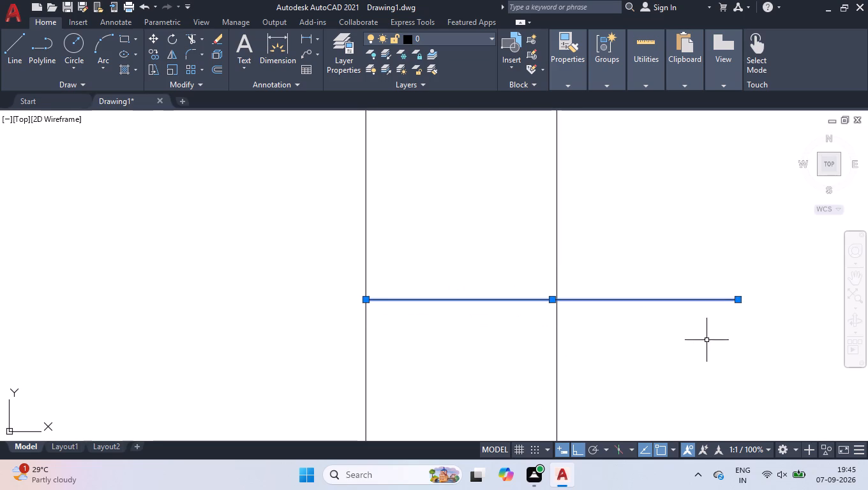
{"action": "left_click", "coordinate": [738, 298]}
{"action": "scroll", "coordinate": [552, 302], "scroll_direction": "up", "scroll_amount": 3}
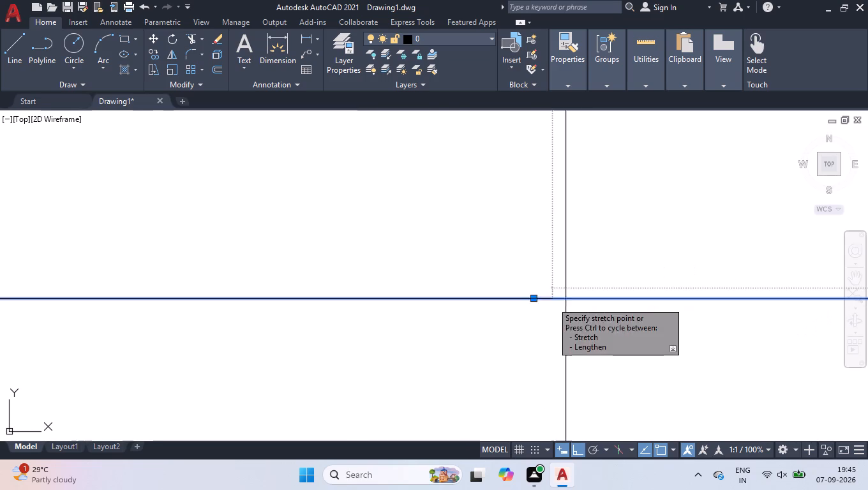
{"action": "scroll", "coordinate": [552, 302], "scroll_direction": "up", "scroll_amount": 1}
{"action": "left_click", "coordinate": [567, 301]}
{"action": "scroll", "coordinate": [564, 298], "scroll_direction": "down", "scroll_amount": 4}
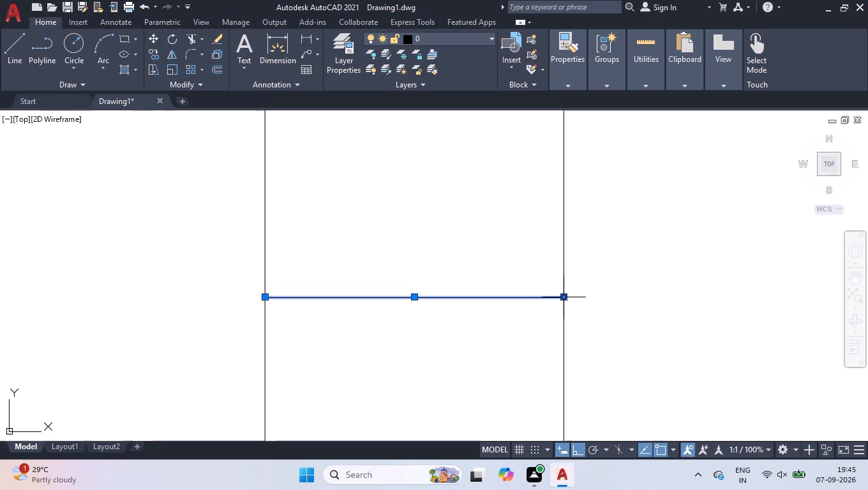
{"action": "right_click", "coordinate": [481, 311]}
{"action": "left_click", "coordinate": [507, 361]}
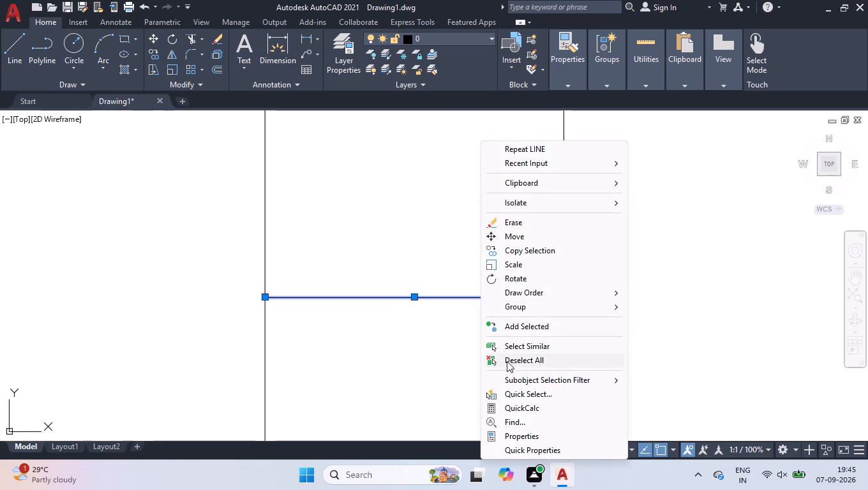
Trim the lower partition's right face between the central horizontal wall and the short line across the partition.
{"action": "scroll", "coordinate": [509, 340], "scroll_direction": "down", "scroll_amount": 6}
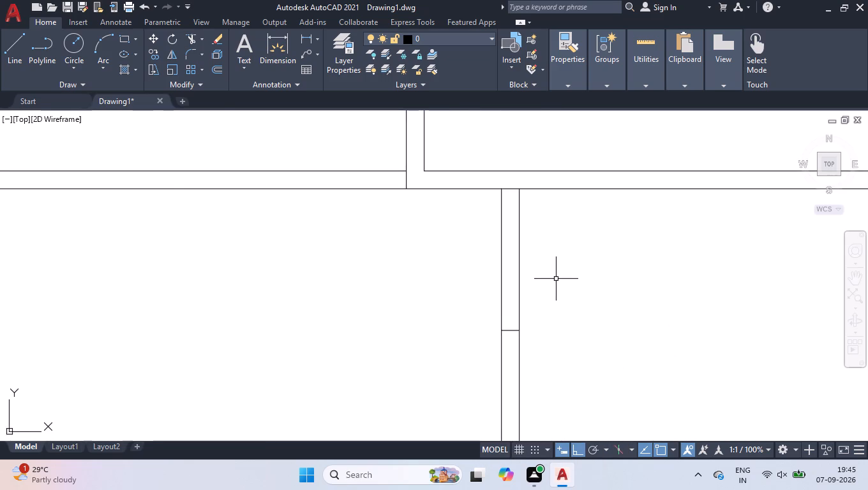
{"action": "scroll", "coordinate": [564, 260], "scroll_direction": "down", "scroll_amount": 2}
{"action": "scroll", "coordinate": [564, 260], "scroll_direction": "up", "scroll_amount": 2}
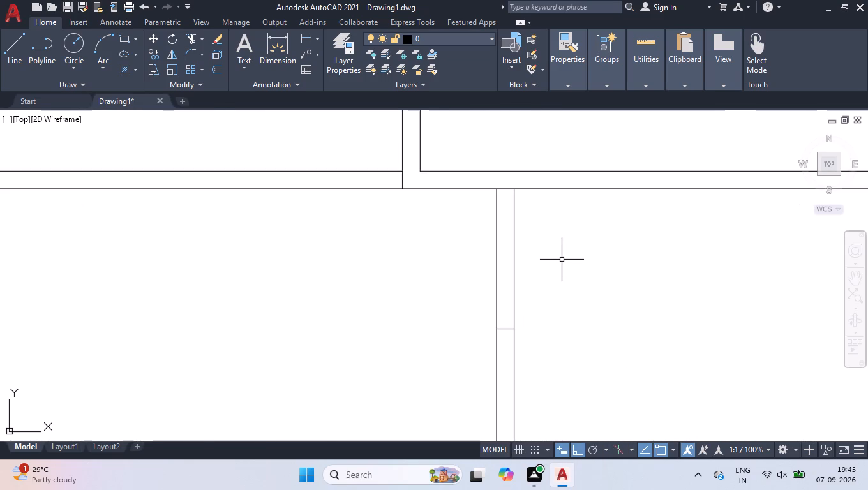
{"action": "type", "text": "rt"}
{"action": "key", "text": "Return"}
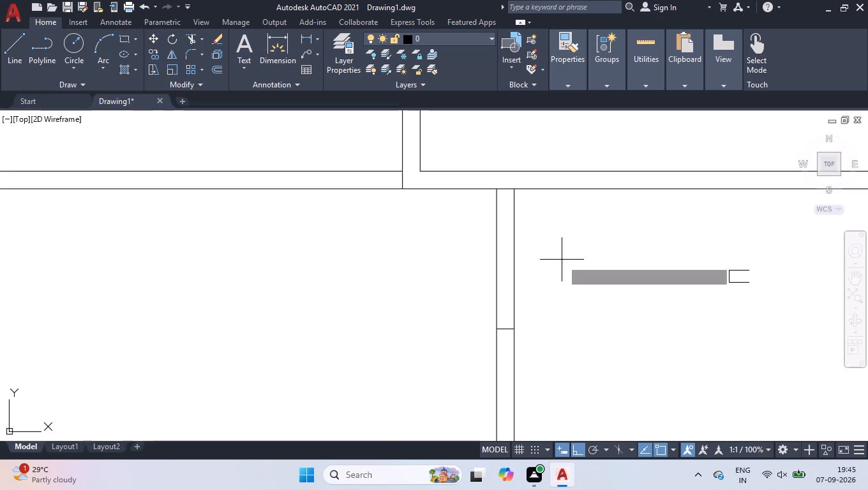
{"action": "key", "text": "space"}
{"action": "key", "text": "space"}
{"action": "key", "text": "space"}
{"action": "type", "text": "tr"}
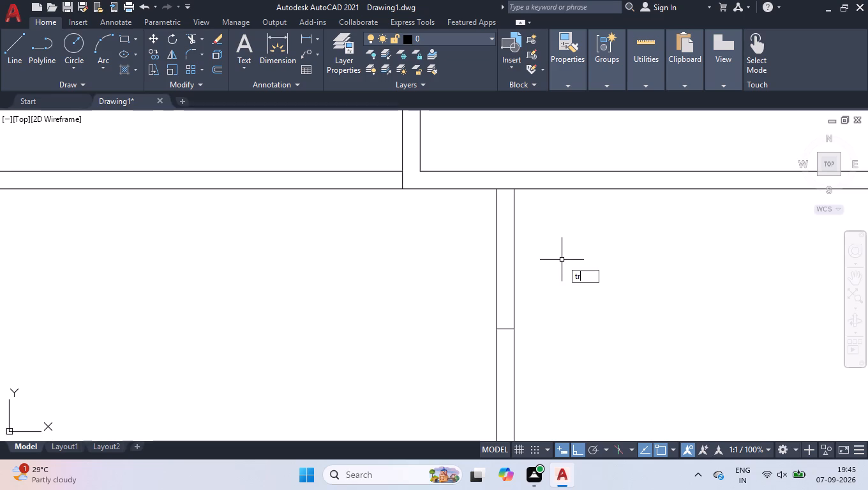
{"action": "key", "text": "Return"}
{"action": "left_click", "coordinate": [511, 242]}
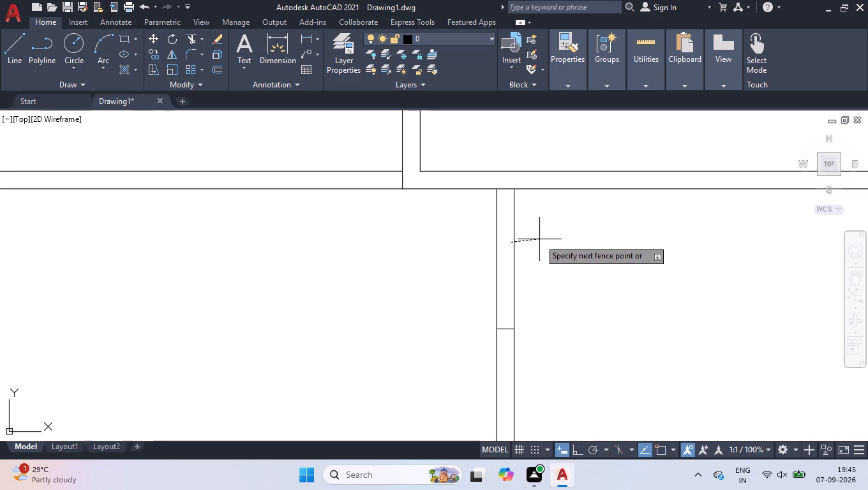
{"action": "left_click", "coordinate": [539, 239]}
{"action": "key", "text": "space"}
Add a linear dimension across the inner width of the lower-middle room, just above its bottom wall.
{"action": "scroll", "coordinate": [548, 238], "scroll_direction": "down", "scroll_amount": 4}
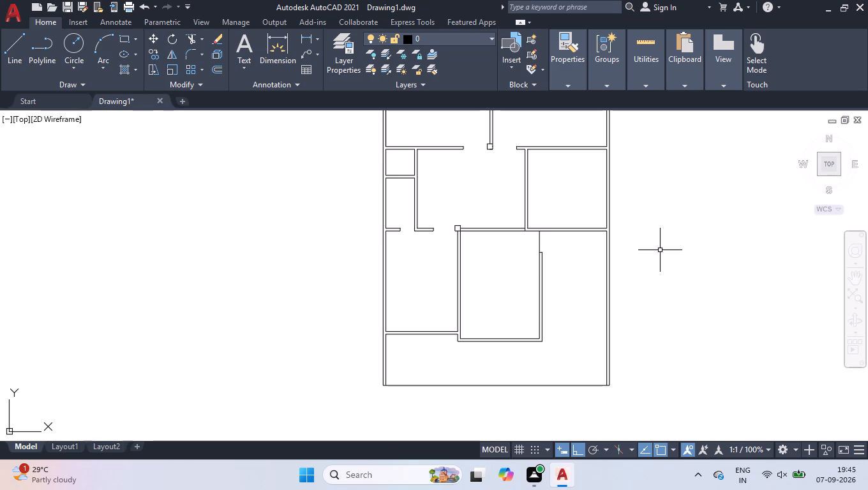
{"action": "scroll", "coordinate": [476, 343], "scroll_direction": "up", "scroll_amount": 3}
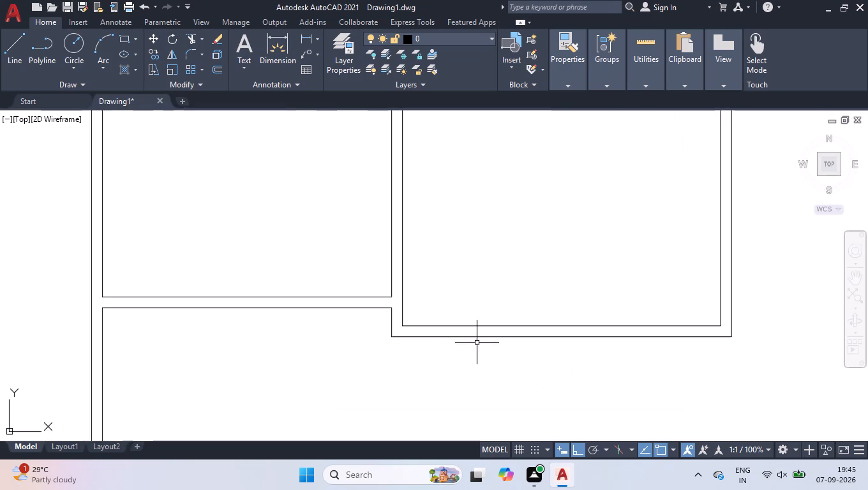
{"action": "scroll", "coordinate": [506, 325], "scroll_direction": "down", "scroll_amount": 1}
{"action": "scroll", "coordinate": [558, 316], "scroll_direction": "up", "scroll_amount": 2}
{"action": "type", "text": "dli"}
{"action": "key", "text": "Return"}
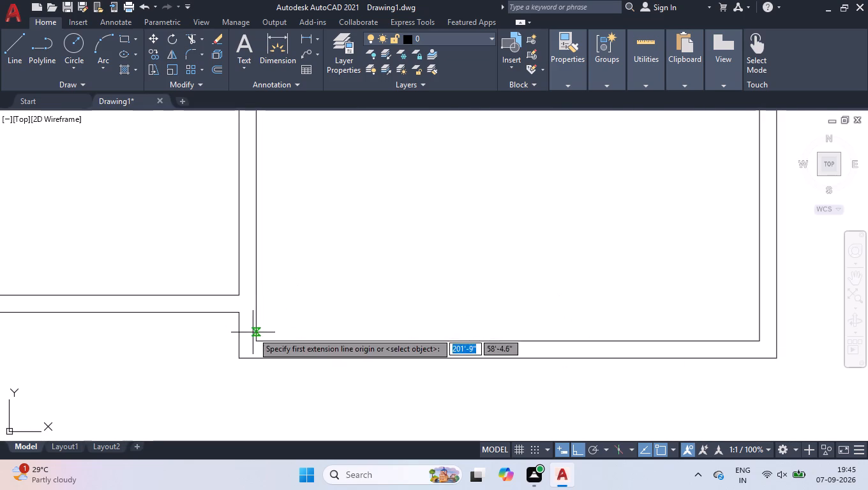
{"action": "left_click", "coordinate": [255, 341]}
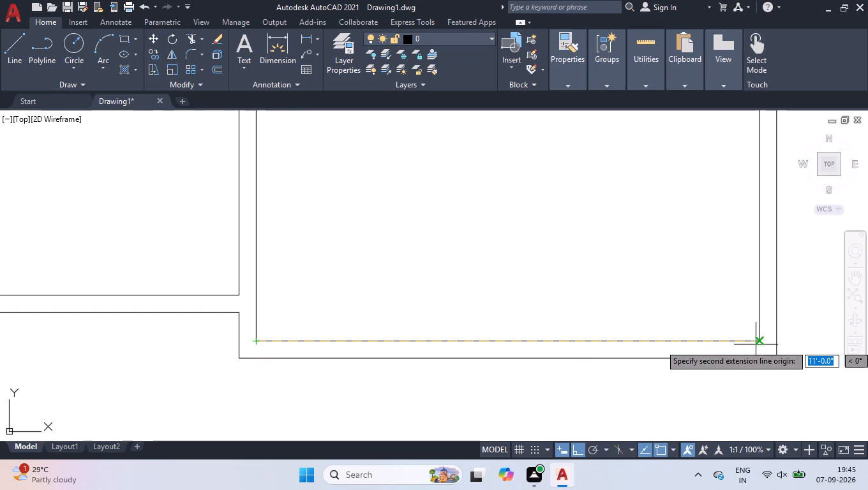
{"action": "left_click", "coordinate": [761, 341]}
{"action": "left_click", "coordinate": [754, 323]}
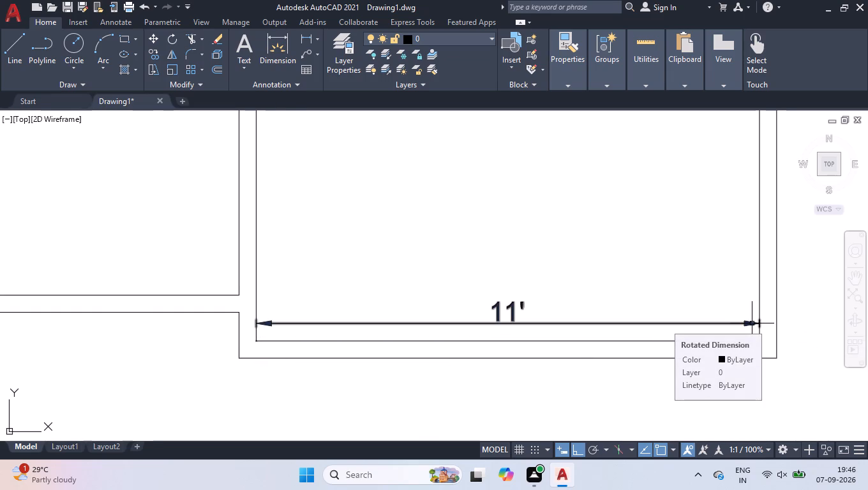
Draw a short line across the lower-middle room's bottom wall at the midpoint of its two faces.
{"action": "key", "text": "l"}
{"action": "key", "text": "Return"}
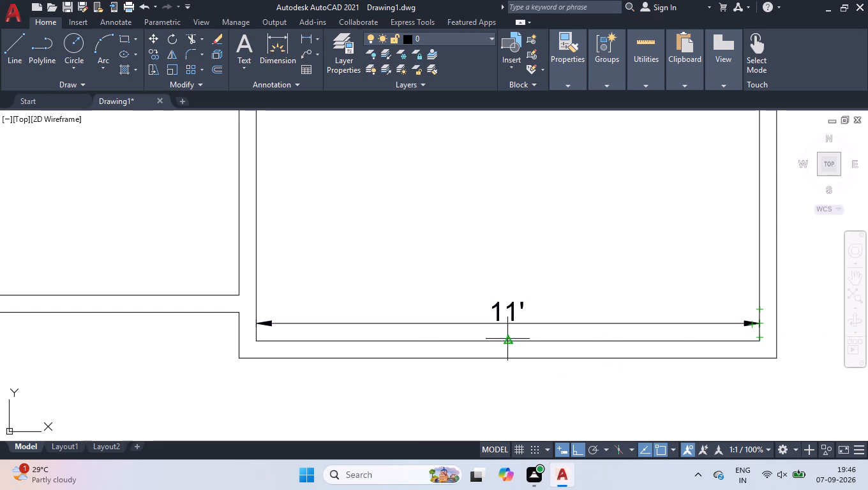
{"action": "left_click", "coordinate": [509, 339]}
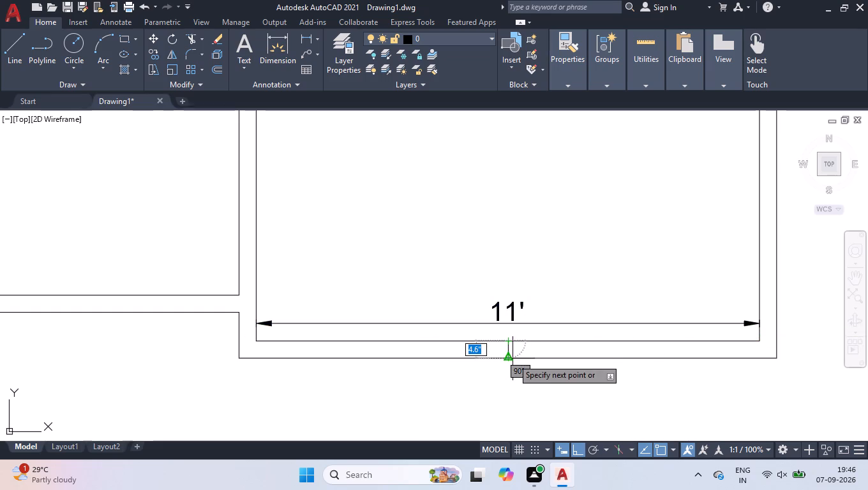
{"action": "left_click", "coordinate": [512, 359]}
{"action": "key", "text": "space"}
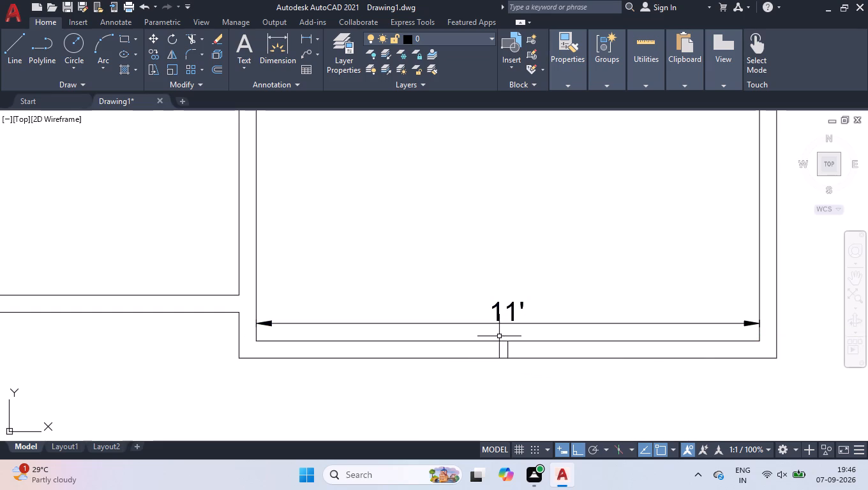
Offset the midpoint line 2'8" to both sides along the bottom wall.
{"action": "left_click", "coordinate": [499, 336]}
{"action": "left_click", "coordinate": [510, 371]}
{"action": "scroll", "coordinate": [512, 352], "scroll_direction": "up", "scroll_amount": 3}
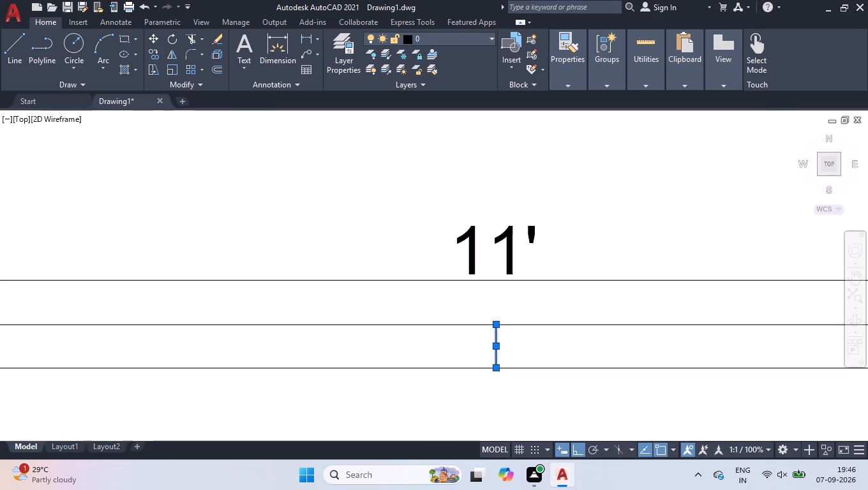
{"action": "type", "text": "off"}
{"action": "key", "text": "Return"}
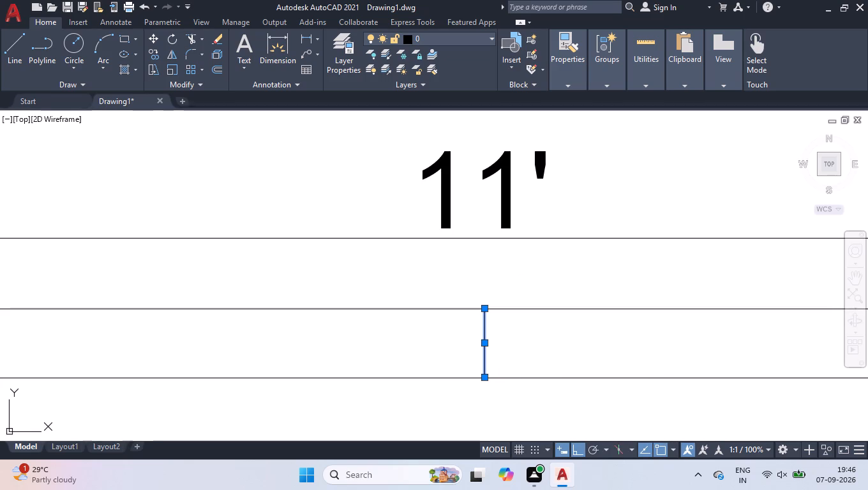
{"action": "type", "text": "2'8"}
{"action": "key", "text": "Return"}
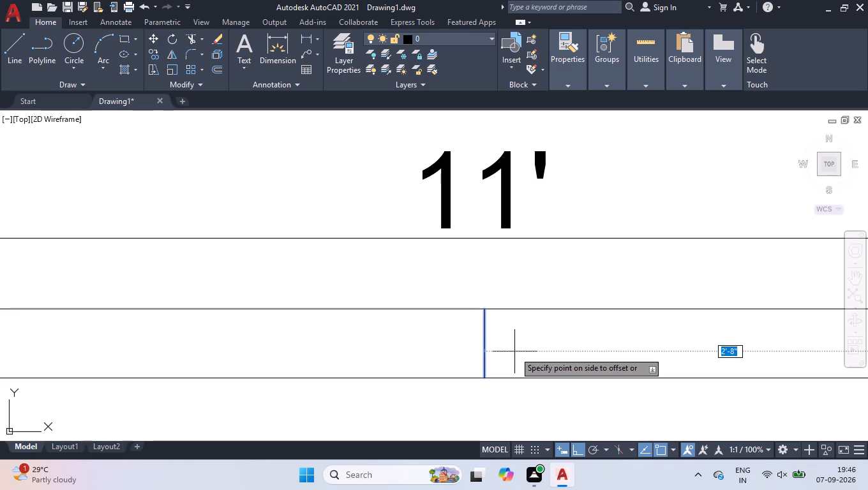
{"action": "left_click", "coordinate": [527, 339]}
{"action": "scroll", "coordinate": [520, 339], "scroll_direction": "down", "scroll_amount": 4}
{"action": "scroll", "coordinate": [511, 344], "scroll_direction": "up", "scroll_amount": 2}
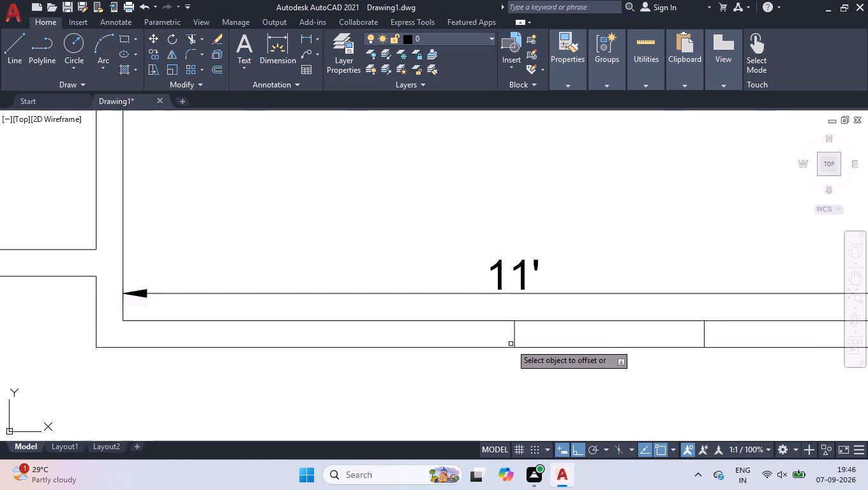
{"action": "scroll", "coordinate": [511, 344], "scroll_direction": "up", "scroll_amount": 1}
{"action": "left_click", "coordinate": [515, 336]}
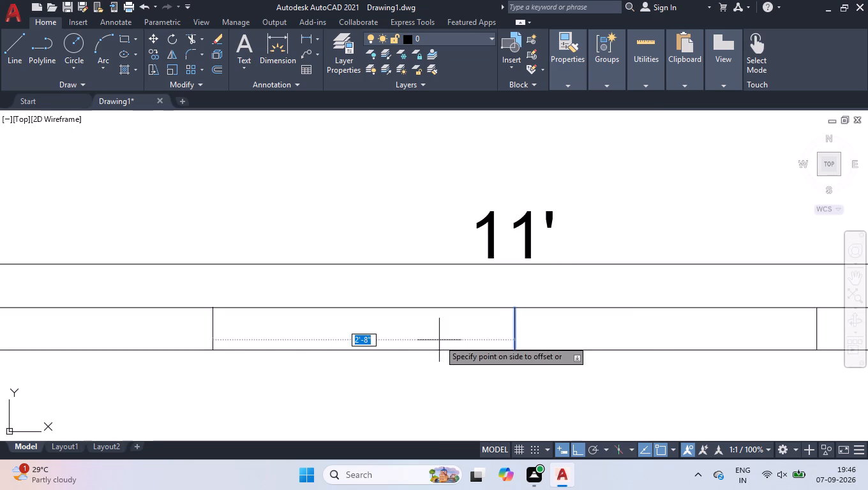
{"action": "left_click", "coordinate": [439, 340]}
{"action": "key", "text": "space"}
Delete the 11' dimension above the lower-middle room's bottom wall.
{"action": "scroll", "coordinate": [493, 349], "scroll_direction": "down", "scroll_amount": 3}
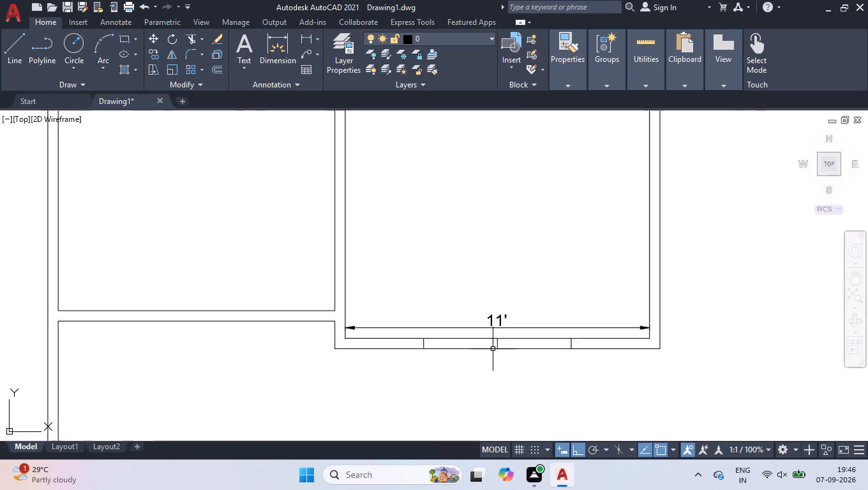
{"action": "left_click", "coordinate": [492, 327]}
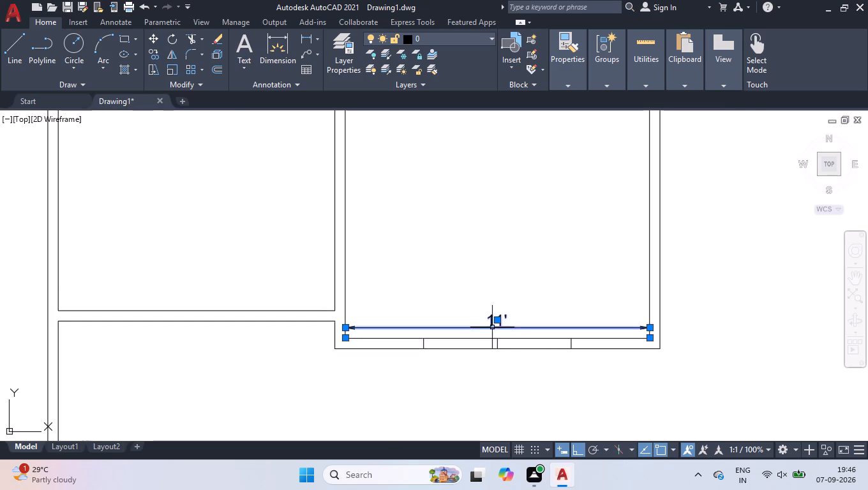
{"action": "key", "text": "Delete"}
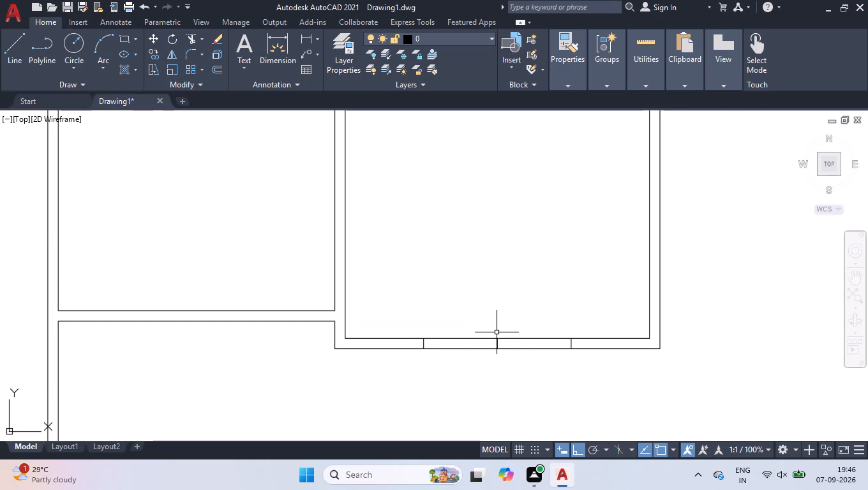
Trim both faces of the bottom wall between the two offset lines and remove the middle line to form an opening.
{"action": "type", "text": "tr"}
{"action": "key", "text": "Return"}
{"action": "left_click", "coordinate": [529, 311]}
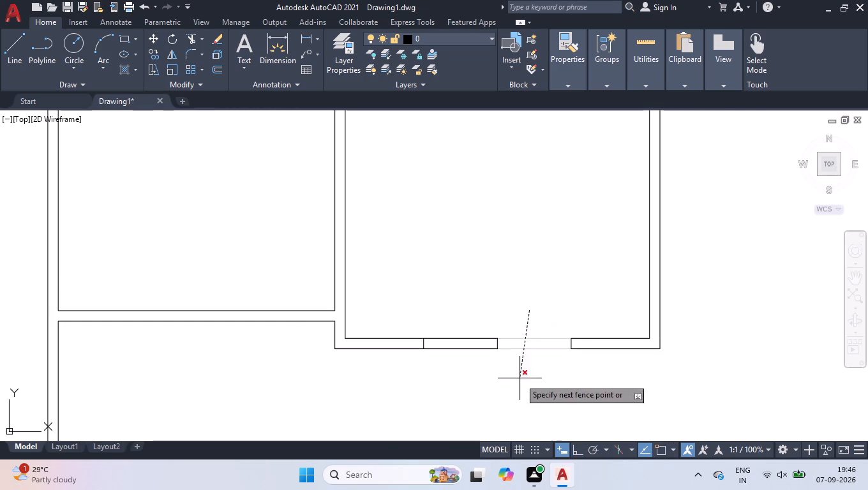
{"action": "left_click", "coordinate": [520, 378]}
{"action": "left_click", "coordinate": [482, 316]}
{"action": "left_click", "coordinate": [465, 388]}
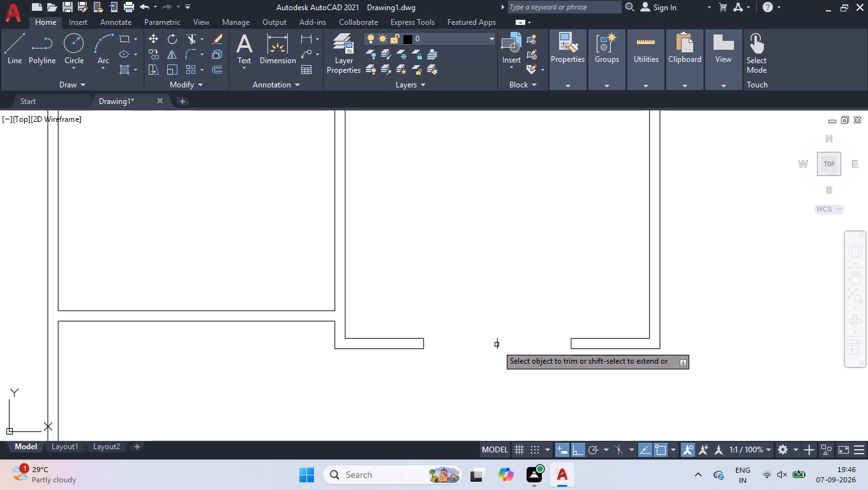
{"action": "left_click", "coordinate": [497, 345]}
{"action": "key", "text": "space"}
Draw a short line across the central horizontal wall, between the square column and the upper partition.
{"action": "scroll", "coordinate": [495, 340], "scroll_direction": "down", "scroll_amount": 4}
{"action": "scroll", "coordinate": [498, 363], "scroll_direction": "up", "scroll_amount": 2}
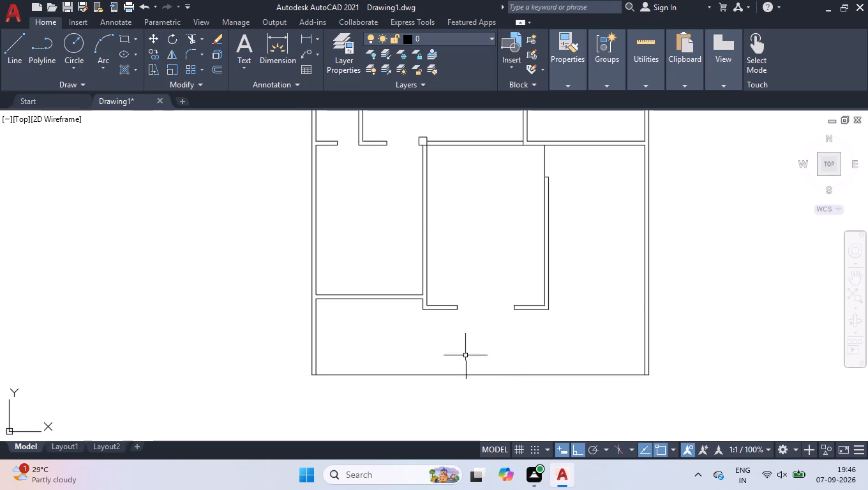
{"action": "scroll", "coordinate": [475, 350], "scroll_direction": "down", "scroll_amount": 2}
{"action": "scroll", "coordinate": [495, 272], "scroll_direction": "up", "scroll_amount": 4}
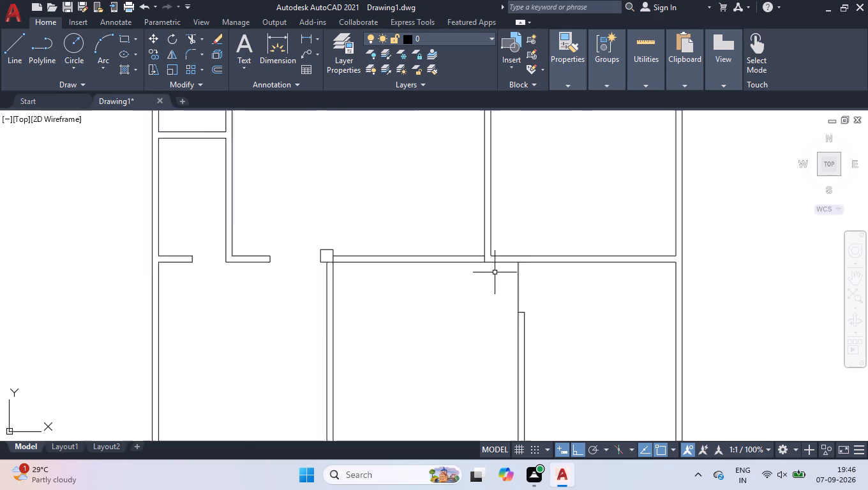
{"action": "scroll", "coordinate": [468, 244], "scroll_direction": "up", "scroll_amount": 2}
{"action": "scroll", "coordinate": [468, 256], "scroll_direction": "down", "scroll_amount": 2}
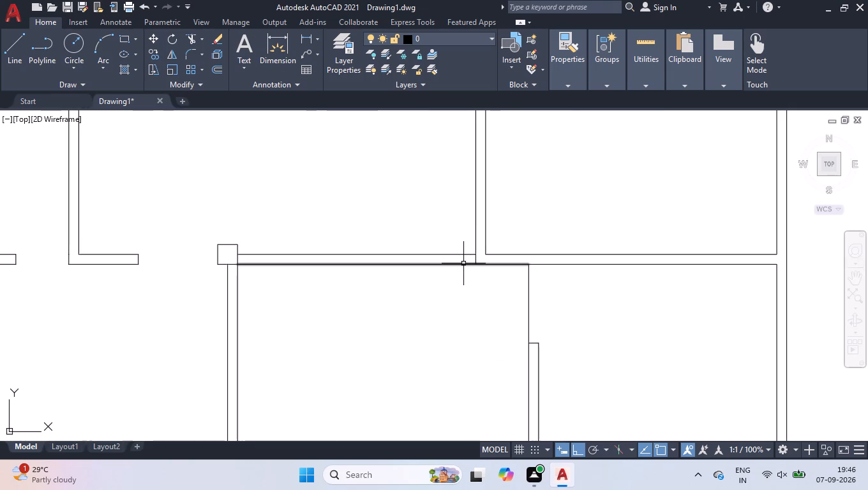
{"action": "type", "text": "tr"}
{"action": "key", "text": "BackSpace"}
{"action": "key", "text": "BackSpace"}
{"action": "key", "text": "l"}
{"action": "key", "text": "Return"}
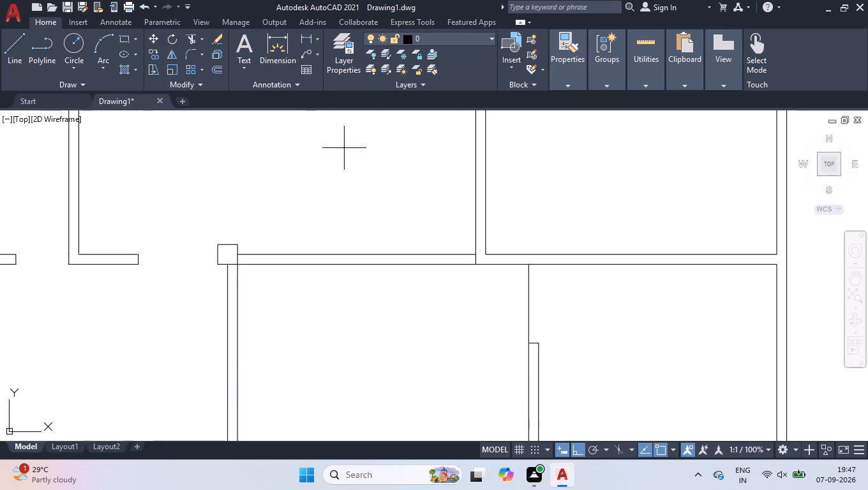
{"action": "left_click", "coordinate": [310, 264]}
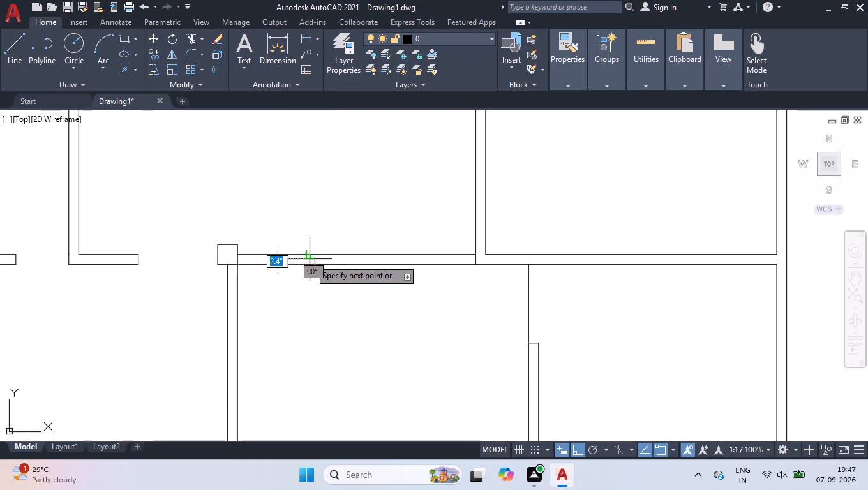
{"action": "left_click", "coordinate": [311, 256]}
{"action": "key", "text": "space"}
Trim both faces of the central horizontal wall between the new short line and the upper partition.
{"action": "type", "text": "tr"}
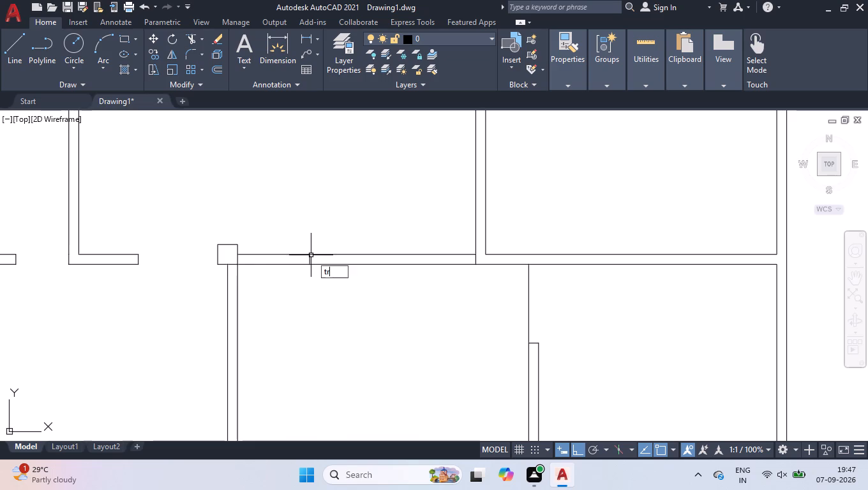
{"action": "key", "text": "Return"}
{"action": "left_click", "coordinate": [373, 227]}
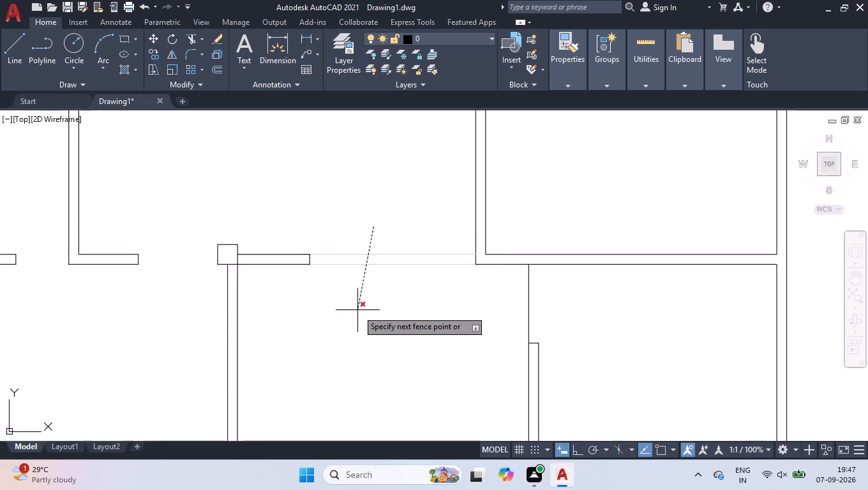
{"action": "left_click", "coordinate": [357, 310]}
{"action": "key", "text": "space"}
Draw two parallel lines about 6'-3" long across the new opening in the central horizontal wall, continuing both wall faces.
{"action": "key", "text": "l"}
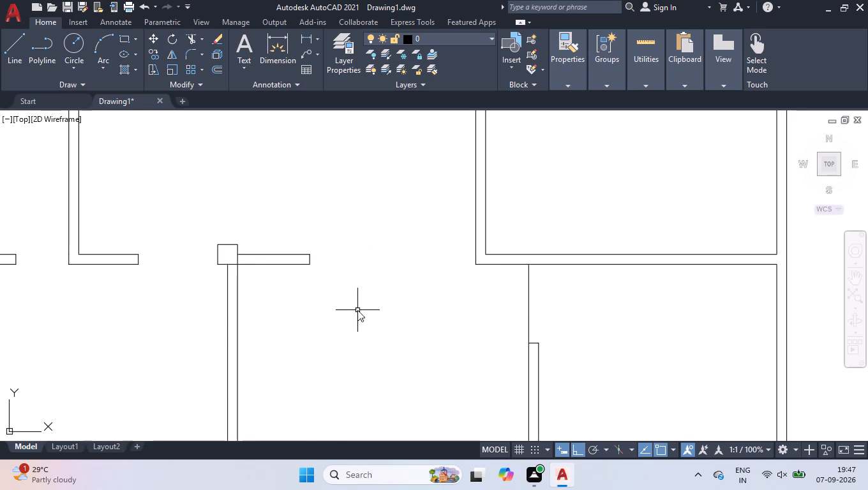
{"action": "key", "text": "Return"}
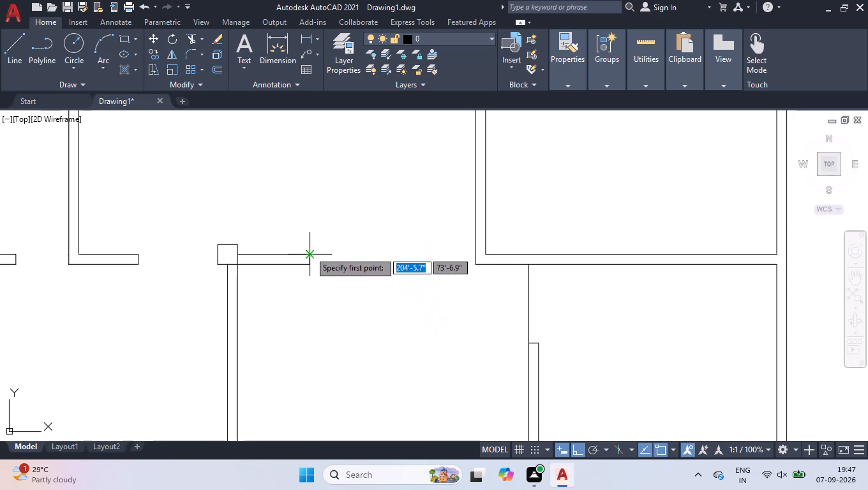
{"action": "left_click", "coordinate": [310, 251]}
{"action": "left_click", "coordinate": [476, 253]}
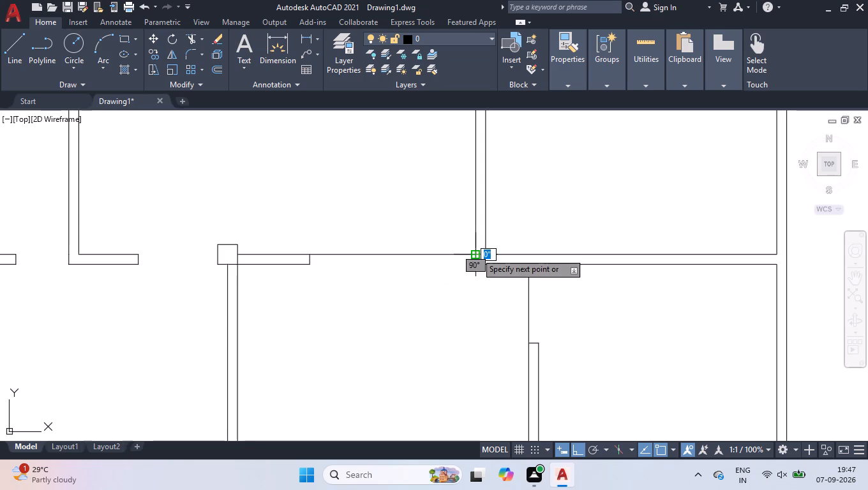
{"action": "key", "text": "space"}
{"action": "key", "text": "space"}
{"action": "left_click", "coordinate": [310, 267]}
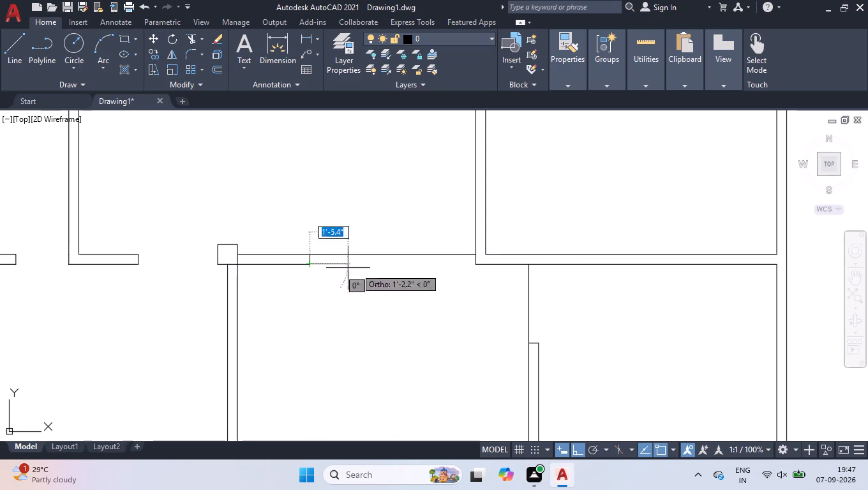
{"action": "left_click", "coordinate": [477, 267]}
{"action": "key", "text": "space"}
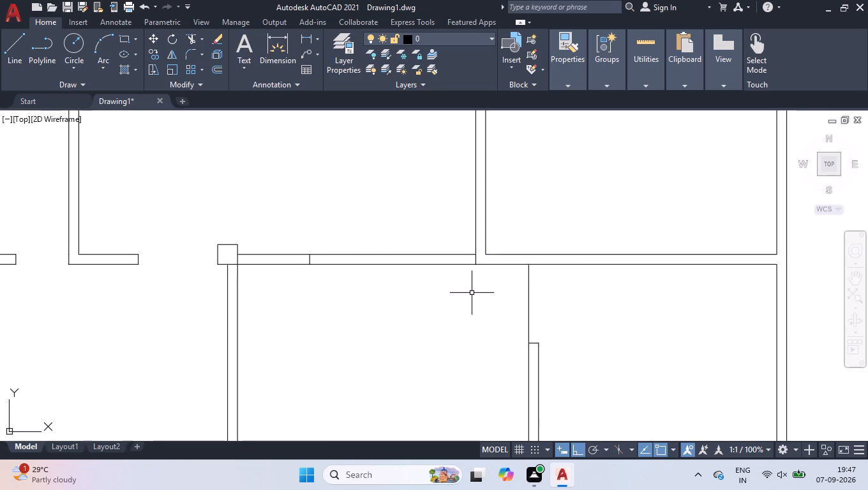
Load the ACAD_ISO02W100 ISO dash linetype into the drawing.
{"action": "type", "text": "lt"}
{"action": "key", "text": "Return"}
{"action": "left_click", "coordinate": [539, 133]}
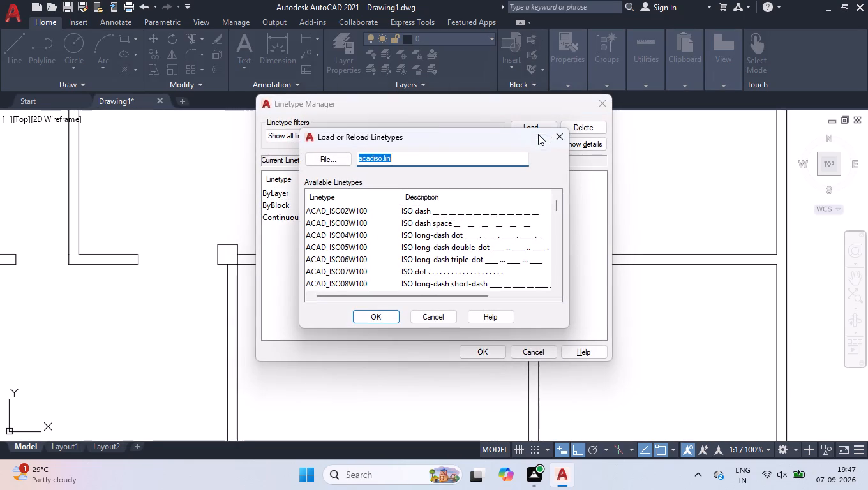
{"action": "left_click", "coordinate": [486, 216]}
{"action": "left_click", "coordinate": [396, 321]}
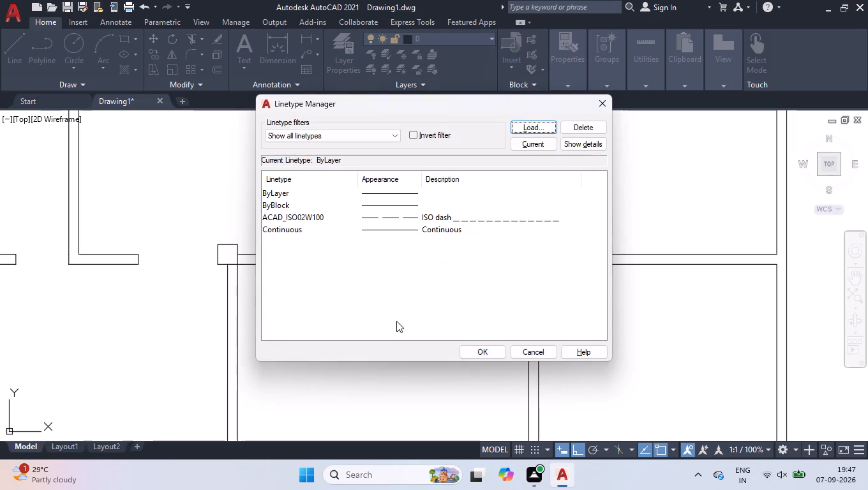
{"action": "left_click", "coordinate": [484, 350]}
Set the two lines across the central wall opening to linetype ACAD_ISO02W100 with a linetype scale of 0.5.
{"action": "left_click", "coordinate": [428, 226]}
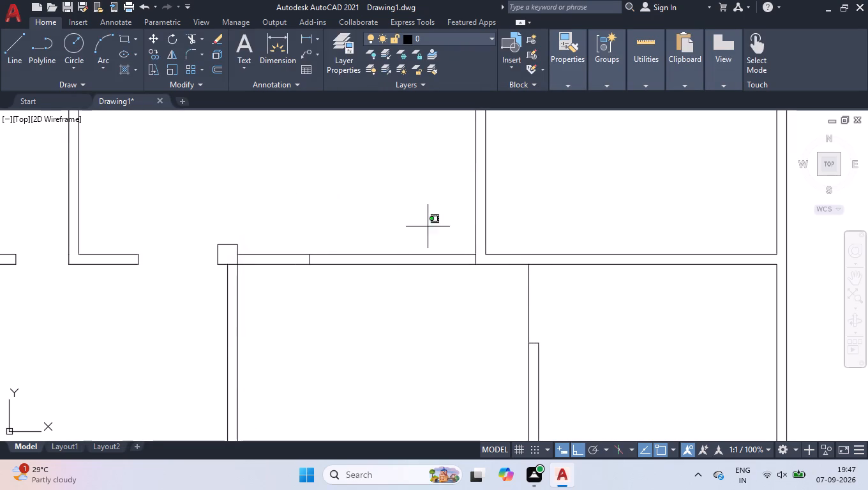
{"action": "left_click", "coordinate": [364, 289]}
{"action": "key", "text": "ctrl+1"}
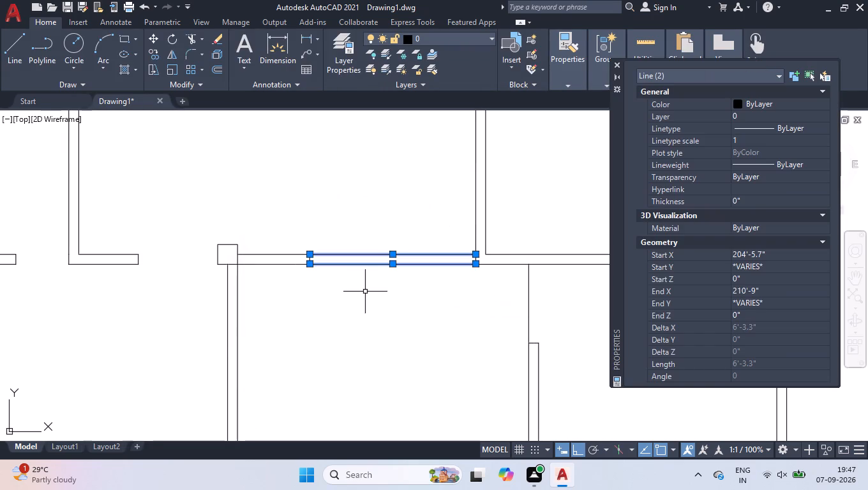
{"action": "double_click", "coordinate": [750, 124]}
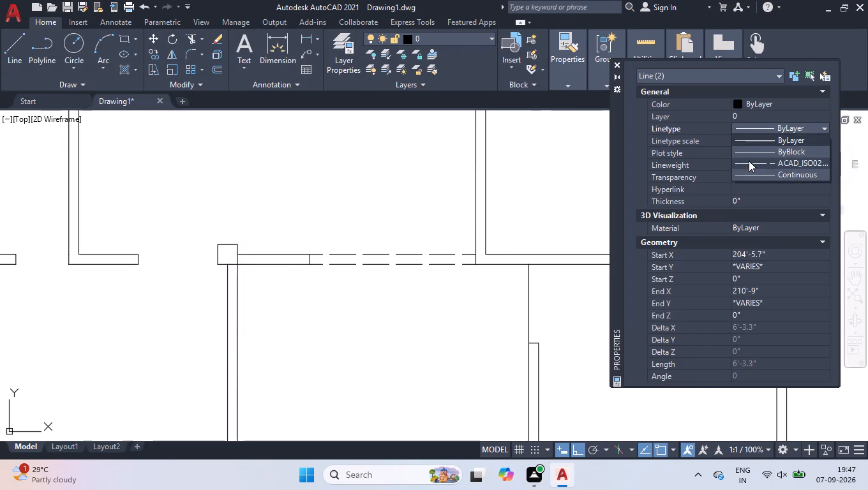
{"action": "left_click", "coordinate": [749, 165]}
{"action": "left_click", "coordinate": [751, 140]}
{"action": "type", "text": "0."}
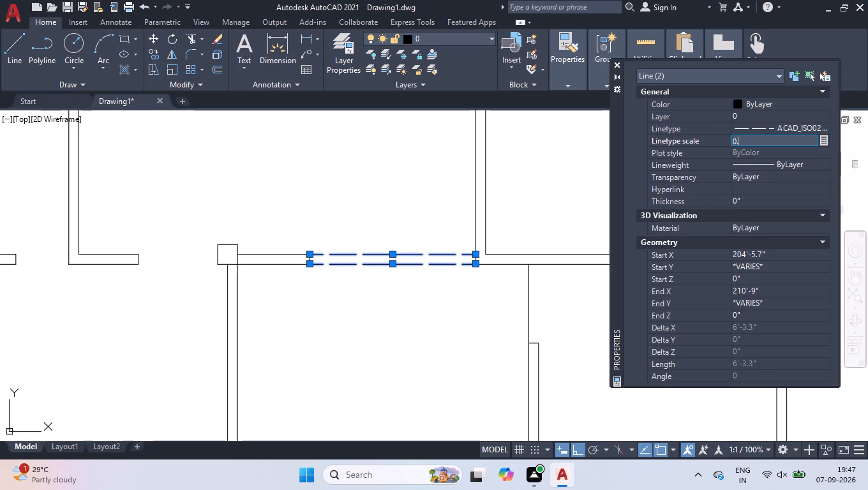
{"action": "key", "text": "5"}
{"action": "key", "text": "Return"}
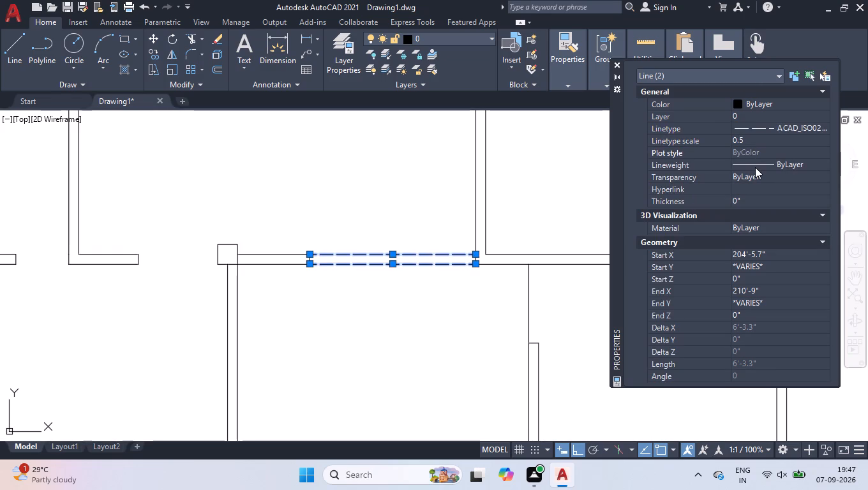
{"action": "left_click", "coordinate": [615, 64]}
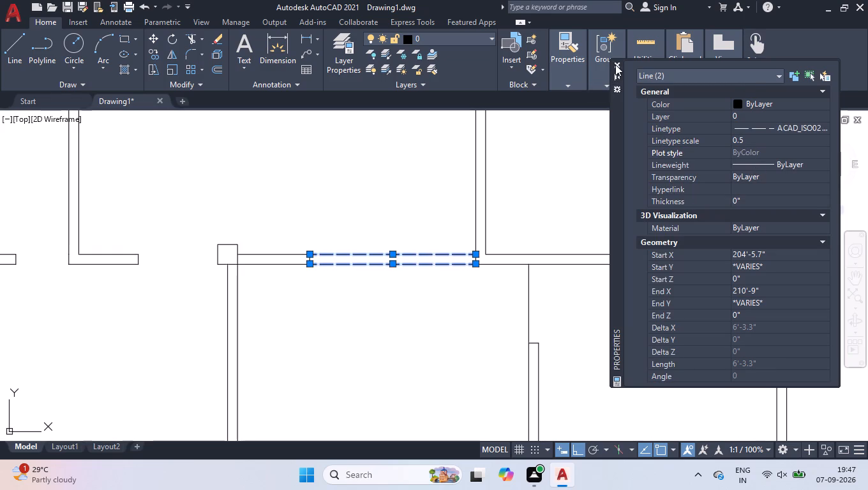
{"action": "right_click", "coordinate": [446, 195]}
{"action": "left_click", "coordinate": [483, 364]}
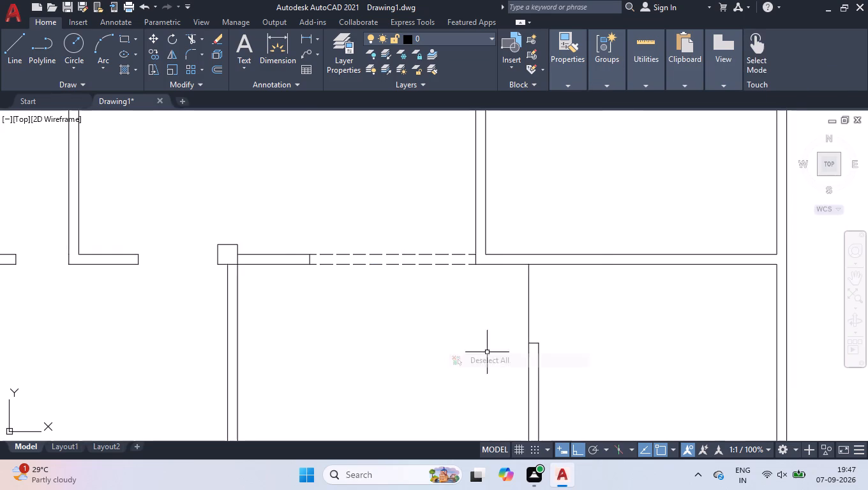
Draw vertical lines from both outer bottom corners of the lower-middle room down to the plan's bottom boundary line.
{"action": "scroll", "coordinate": [532, 262], "scroll_direction": "down", "scroll_amount": 4}
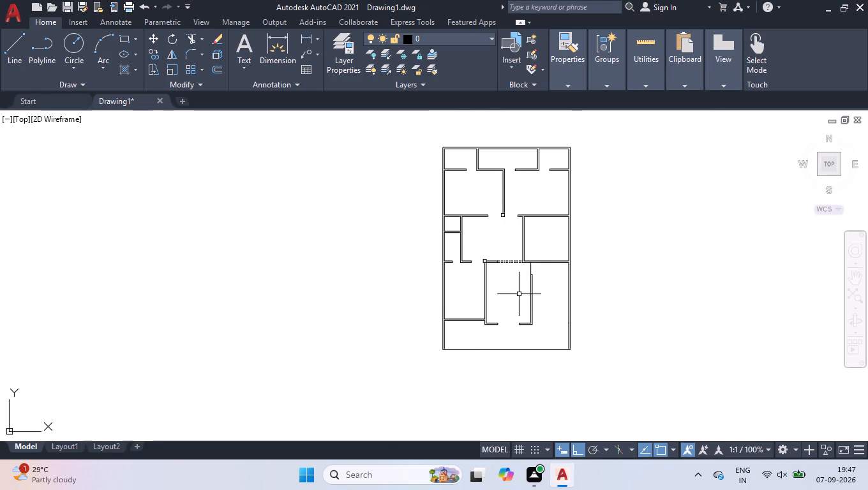
{"action": "scroll", "coordinate": [473, 357], "scroll_direction": "up", "scroll_amount": 2}
{"action": "scroll", "coordinate": [694, 328], "scroll_direction": "up", "scroll_amount": 1}
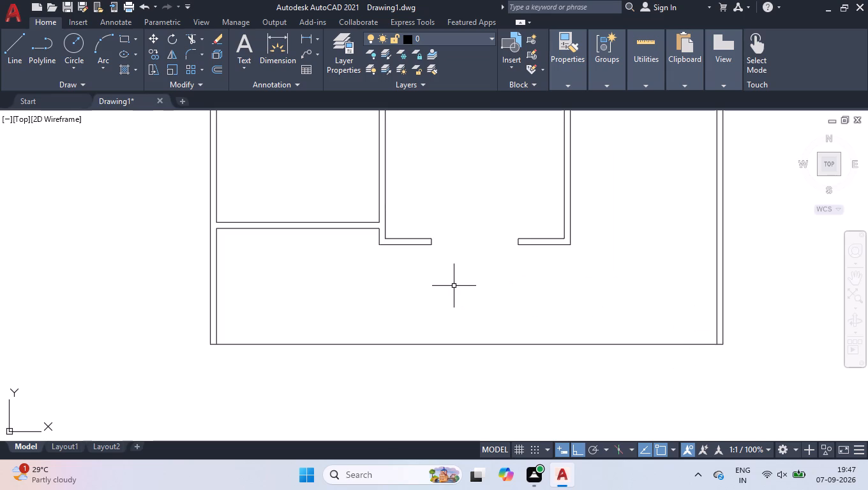
{"action": "key", "text": "l"}
{"action": "key", "text": "Return"}
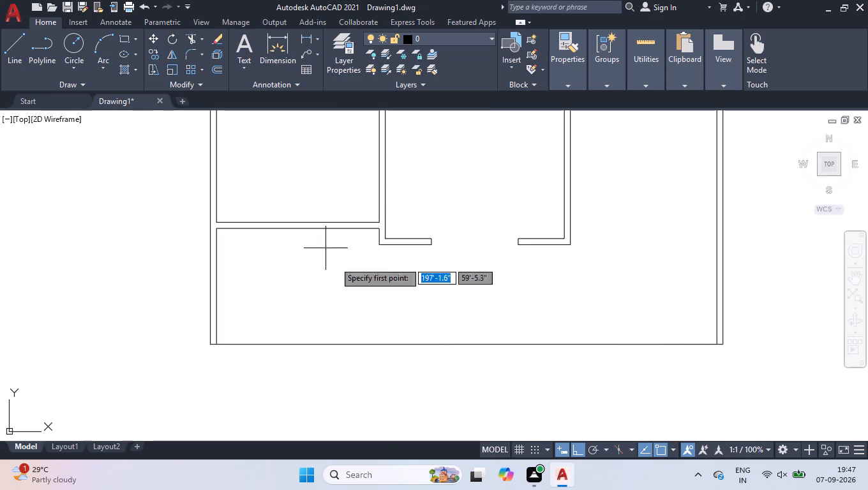
{"action": "left_click", "coordinate": [382, 246]}
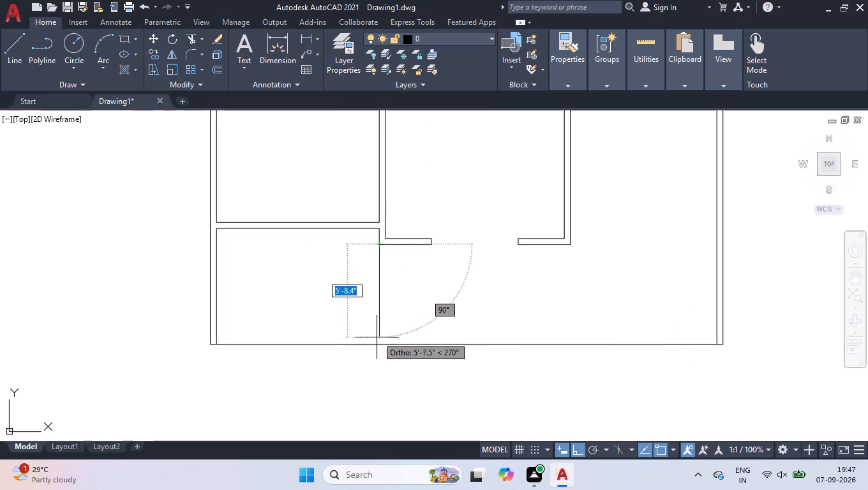
{"action": "left_click", "coordinate": [378, 346]}
{"action": "key", "text": "space"}
{"action": "key", "text": "space"}
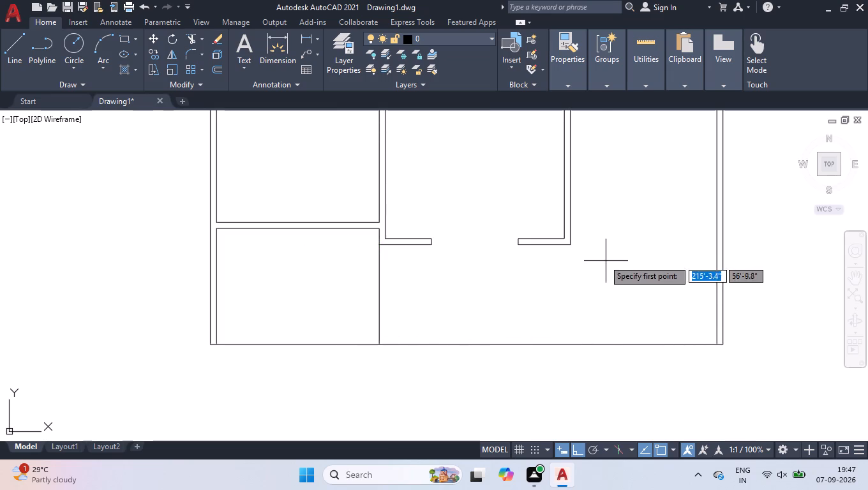
{"action": "left_click", "coordinate": [573, 246]}
{"action": "left_click", "coordinate": [572, 344]}
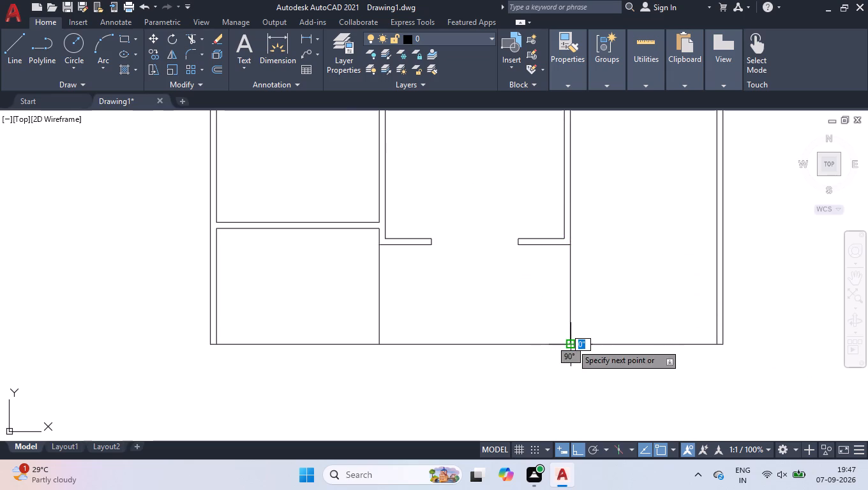
{"action": "key", "text": "space"}
Draw a horizontal line between the two new vertical lines, a short distance above the bottom boundary line.
{"action": "key", "text": "space"}
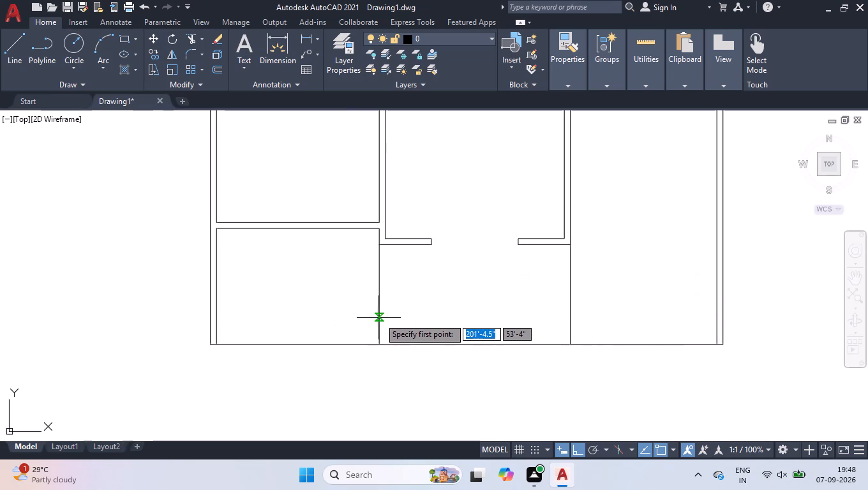
{"action": "left_click", "coordinate": [380, 318]}
{"action": "left_click", "coordinate": [573, 315]}
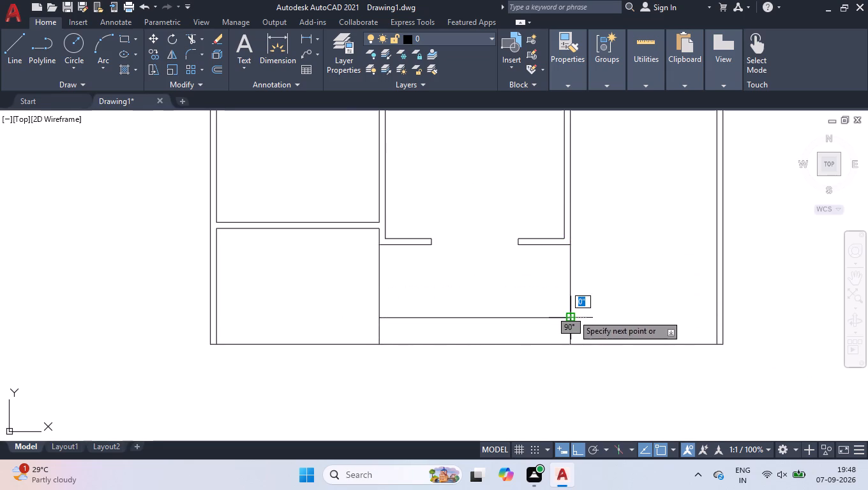
{"action": "key", "text": "space"}
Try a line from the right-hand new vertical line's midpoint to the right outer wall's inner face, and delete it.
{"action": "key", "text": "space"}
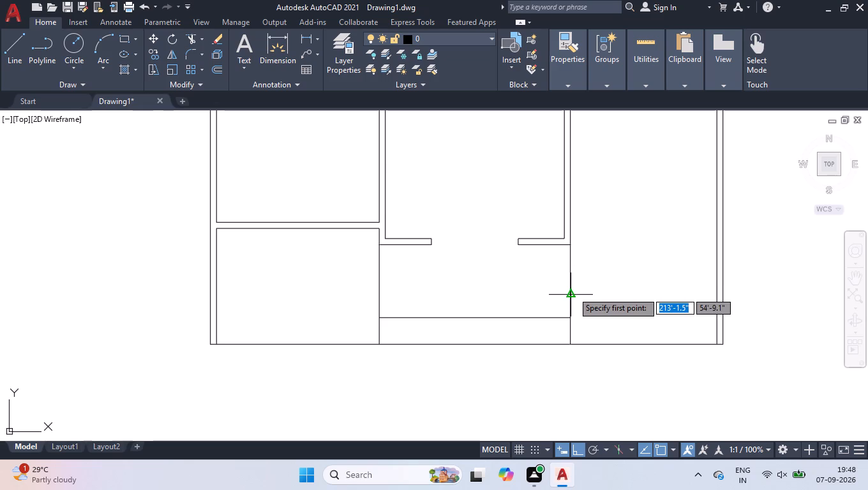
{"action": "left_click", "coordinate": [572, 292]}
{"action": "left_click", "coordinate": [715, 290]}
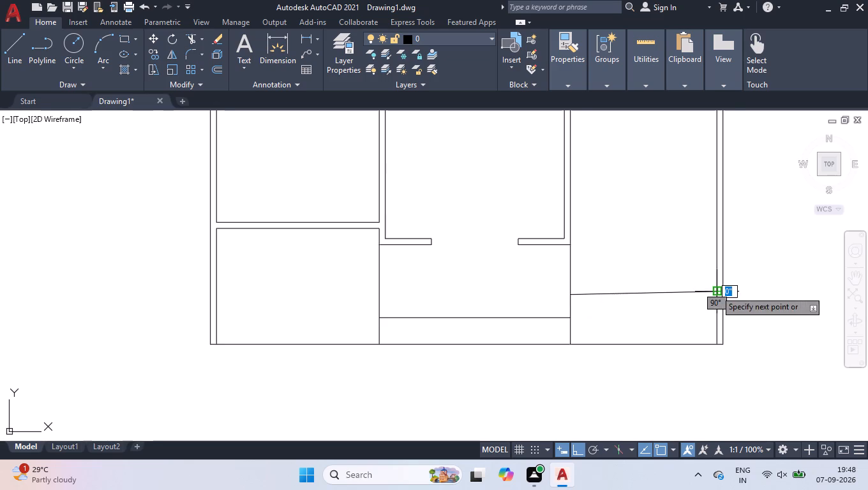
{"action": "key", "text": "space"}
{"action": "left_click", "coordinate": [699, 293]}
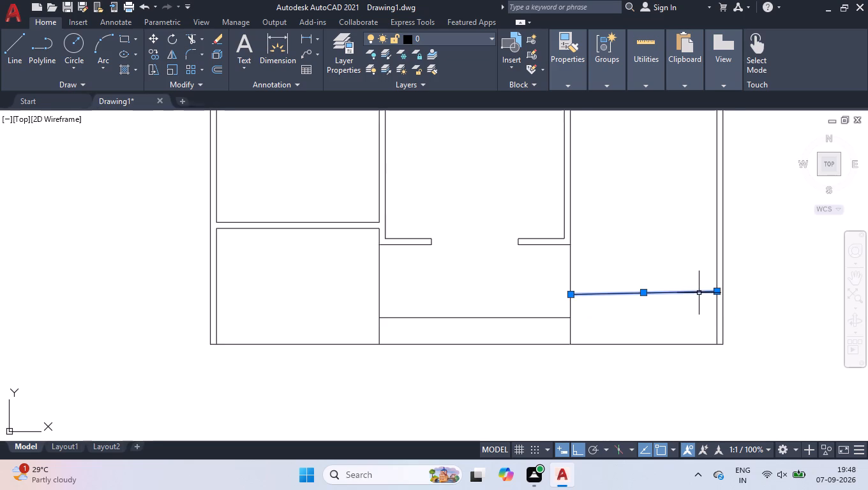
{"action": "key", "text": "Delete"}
Draw a horizontal line from the midpoint of the right-hand new vertical line to the right outer wall's inner face.
{"action": "key", "text": "l"}
{"action": "key", "text": "Return"}
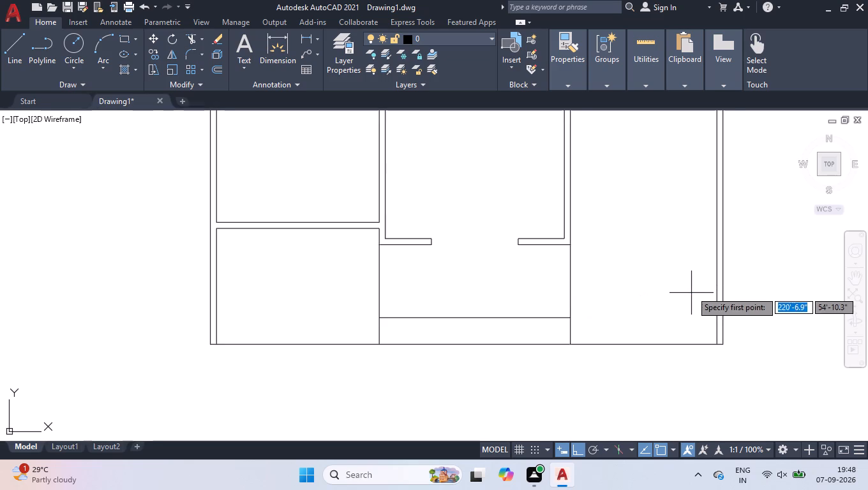
{"action": "left_click", "coordinate": [572, 292]}
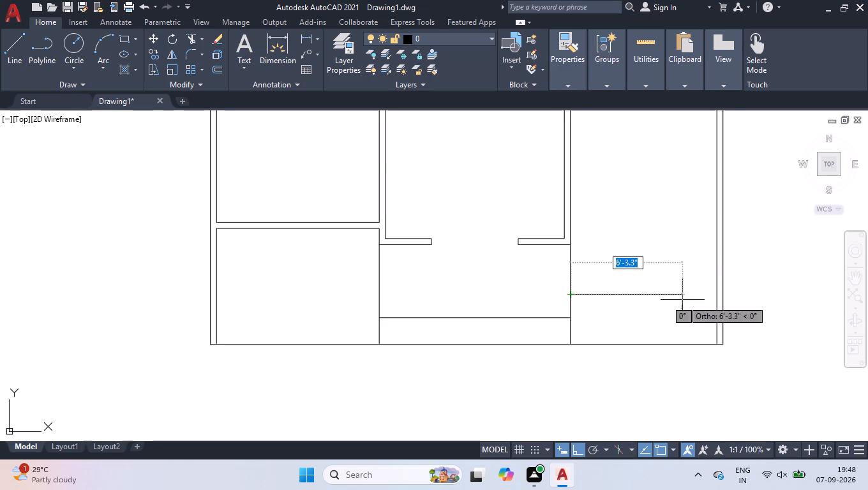
{"action": "left_click", "coordinate": [715, 295]}
{"action": "key", "text": "space"}
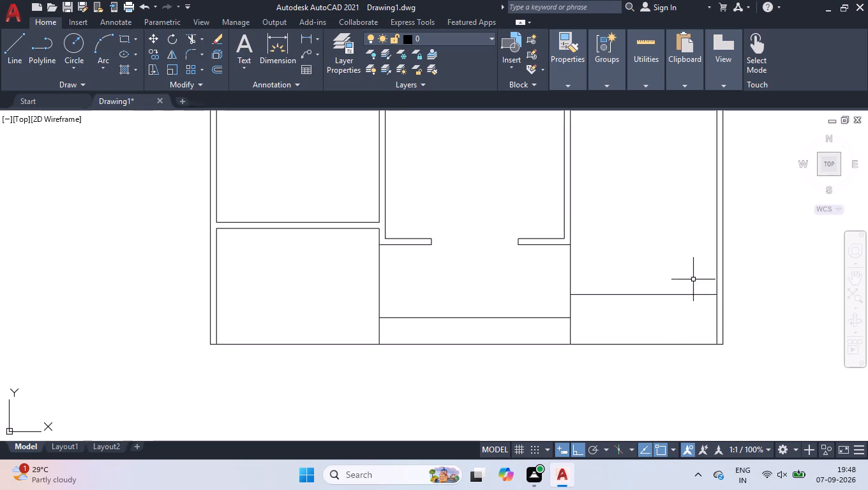
Set the four new lines below the lower-middle room to linetype ACAD_ISO02W100 with a linetype scale of 0.7.
{"action": "left_click_drag", "start_coordinate": [689, 274], "coordinate": [683, 276]}
{"action": "left_click", "coordinate": [363, 325]}
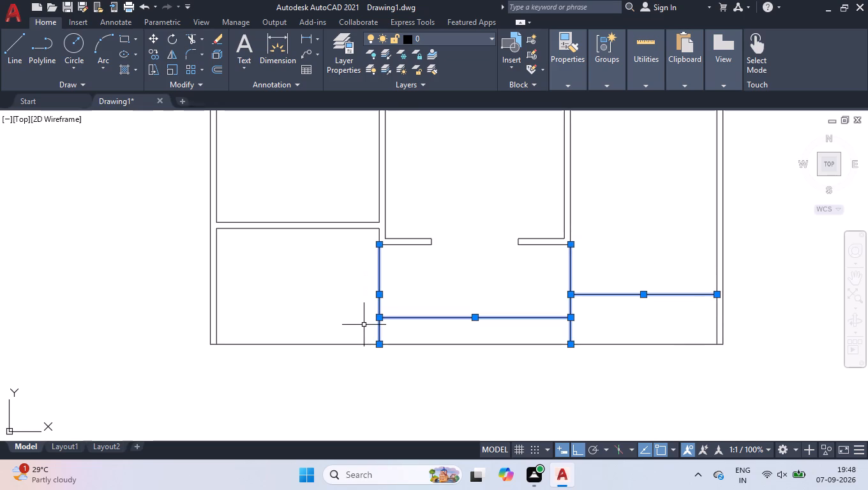
{"action": "key", "text": "ctrl+1"}
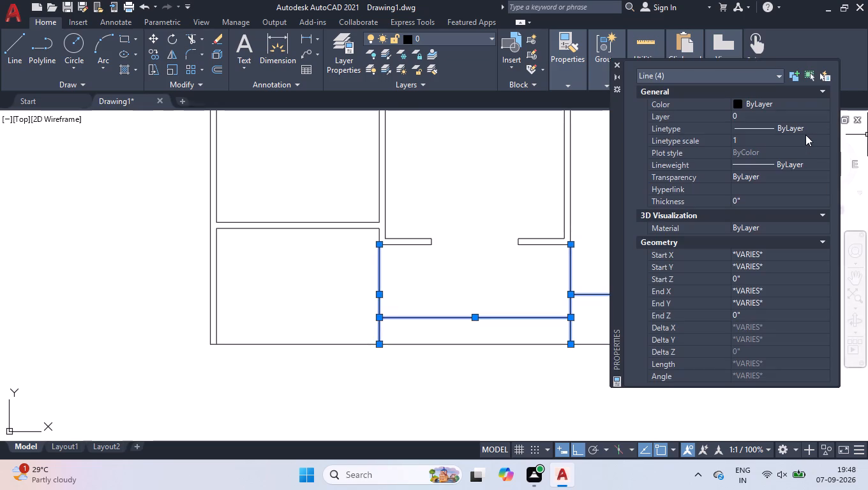
{"action": "double_click", "coordinate": [805, 131]}
{"action": "left_click", "coordinate": [785, 165]}
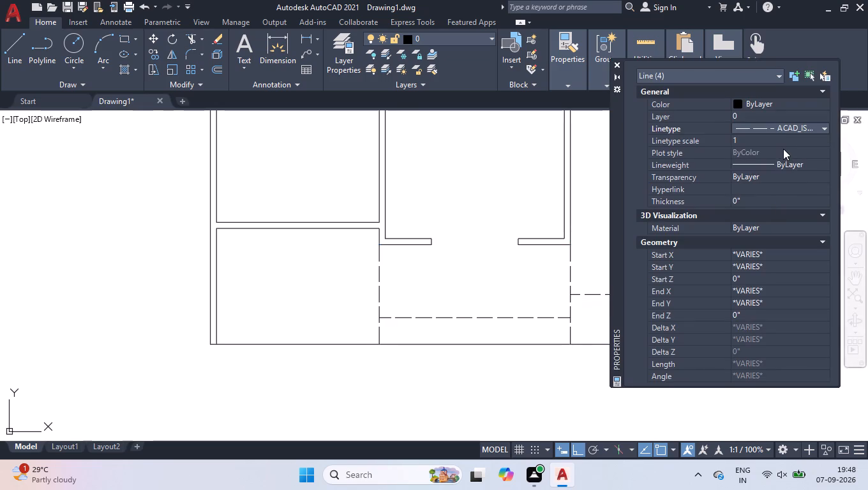
{"action": "left_click", "coordinate": [784, 140]}
{"action": "type", "text": "0.7"}
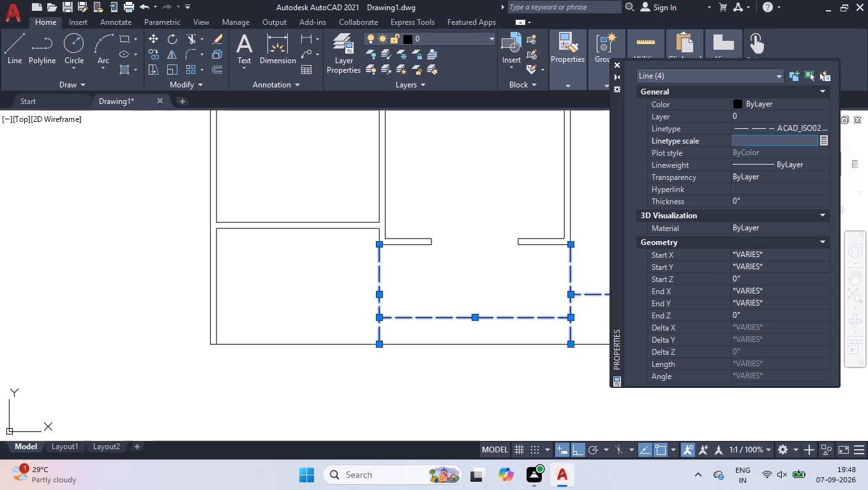
{"action": "key", "text": "Return"}
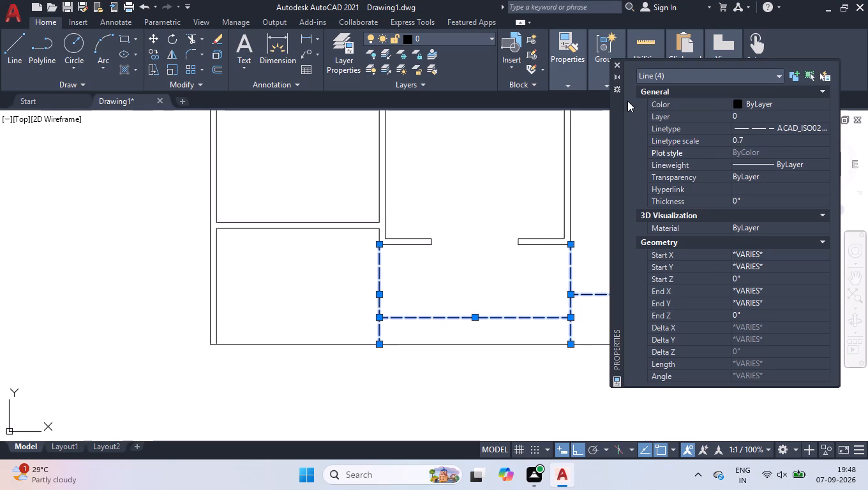
{"action": "left_click", "coordinate": [619, 68]}
{"action": "right_click", "coordinate": [611, 203]}
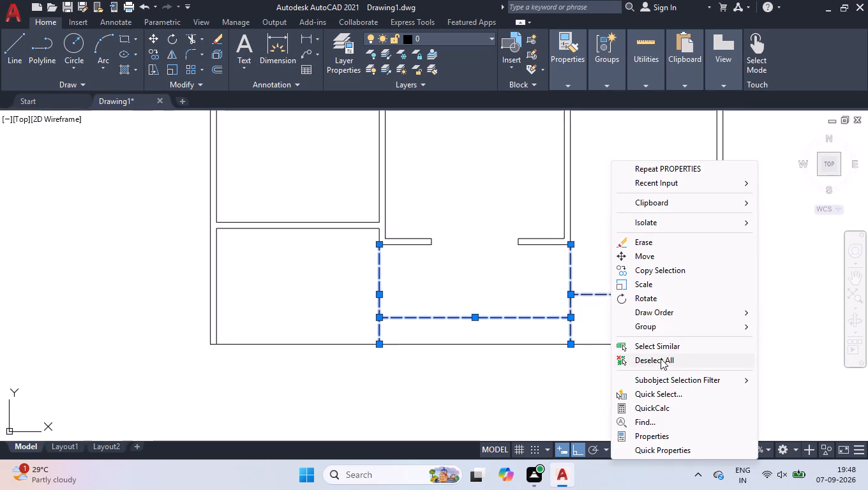
Draw a stepped outline from the lower-right room's top-right inner corner: 6' left, 3' down, 3' right, 6' down, and across to the right wall.
{"action": "left_click", "coordinate": [661, 359]}
{"action": "scroll", "coordinate": [652, 288], "scroll_direction": "down", "scroll_amount": 3}
{"action": "scroll", "coordinate": [652, 286], "scroll_direction": "up", "scroll_amount": 1}
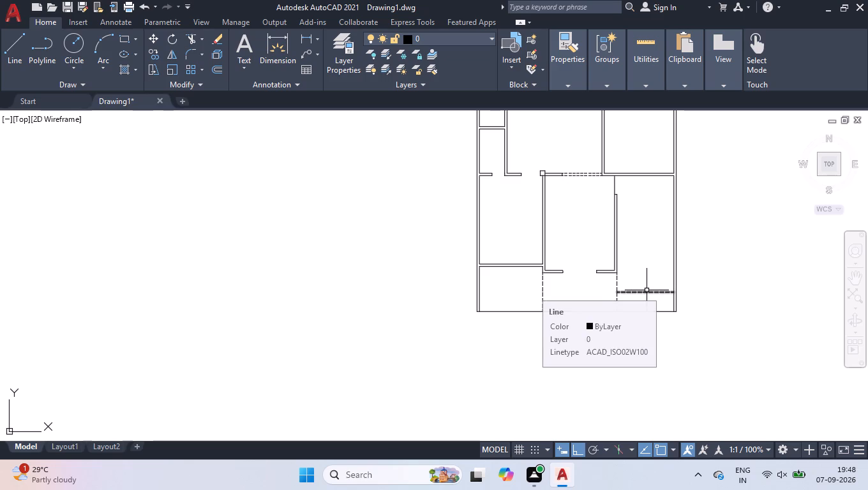
{"action": "scroll", "coordinate": [678, 165], "scroll_direction": "up", "scroll_amount": 3}
{"action": "scroll", "coordinate": [667, 195], "scroll_direction": "down", "scroll_amount": 1}
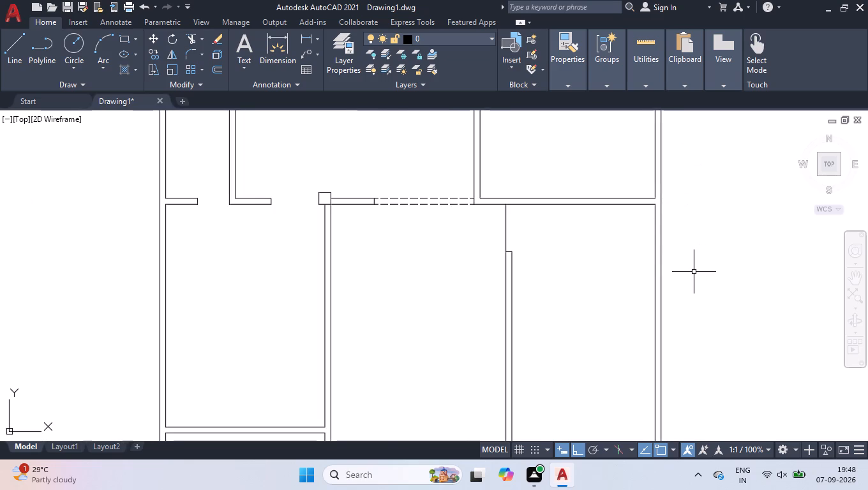
{"action": "key", "text": "l"}
{"action": "key", "text": "Return"}
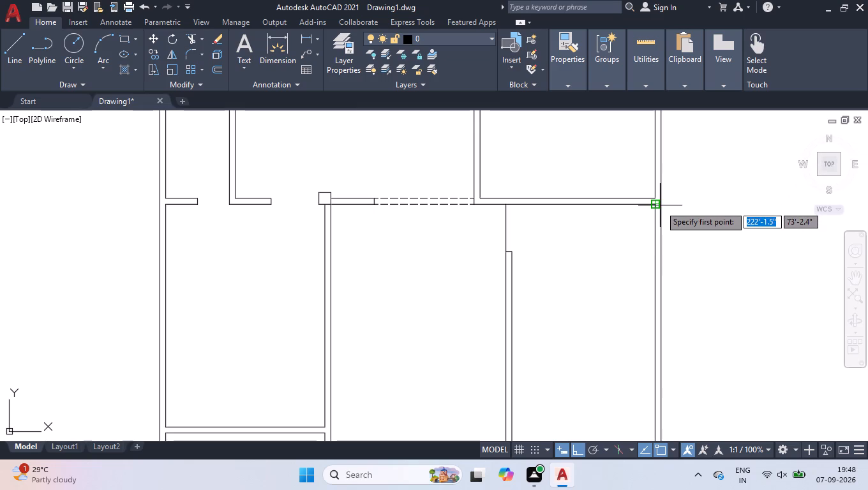
{"action": "left_click", "coordinate": [655, 205]}
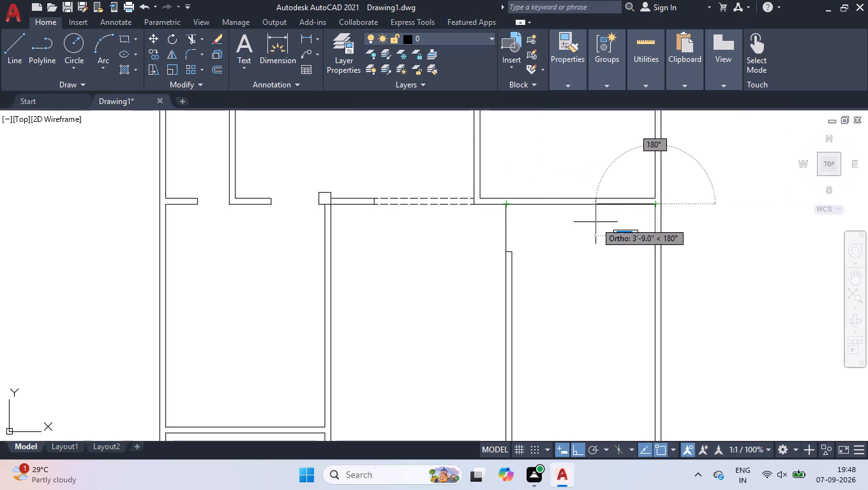
{"action": "type", "text": "6'"}
{"action": "key", "text": "Return"}
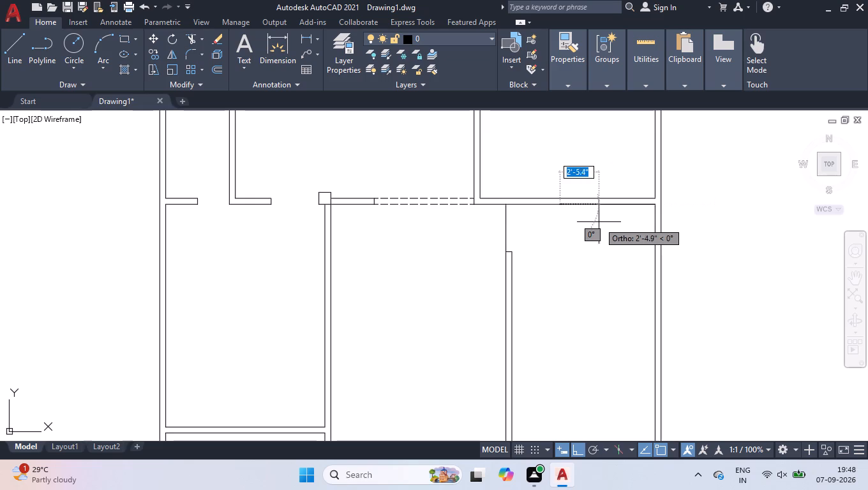
{"action": "type", "text": "3'"}
{"action": "key", "text": "Return"}
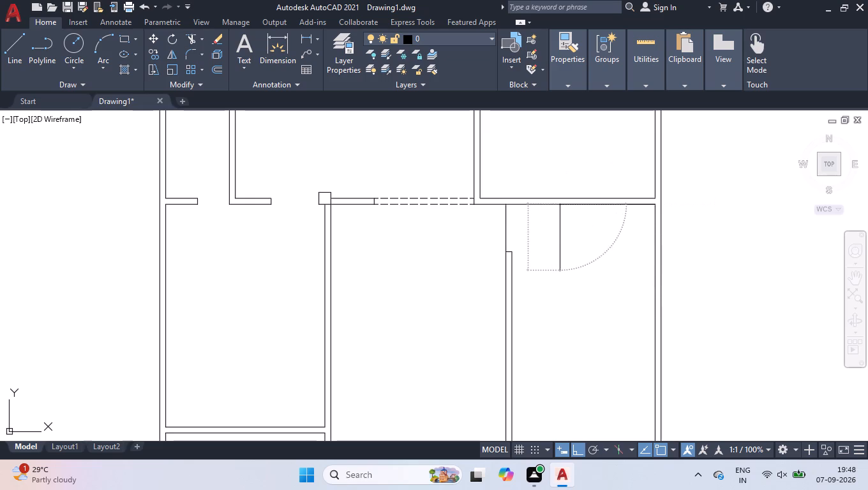
{"action": "type", "text": "3'"}
{"action": "key", "text": "Return"}
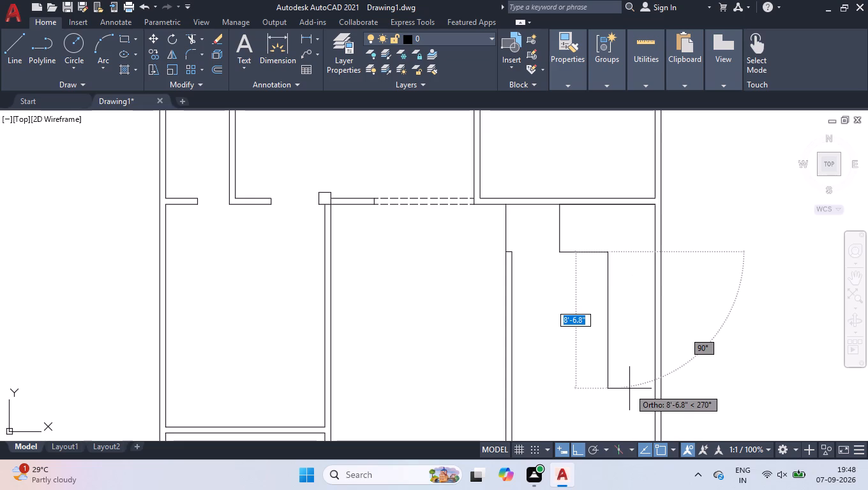
{"action": "type", "text": "6'"}
{"action": "key", "text": "Return"}
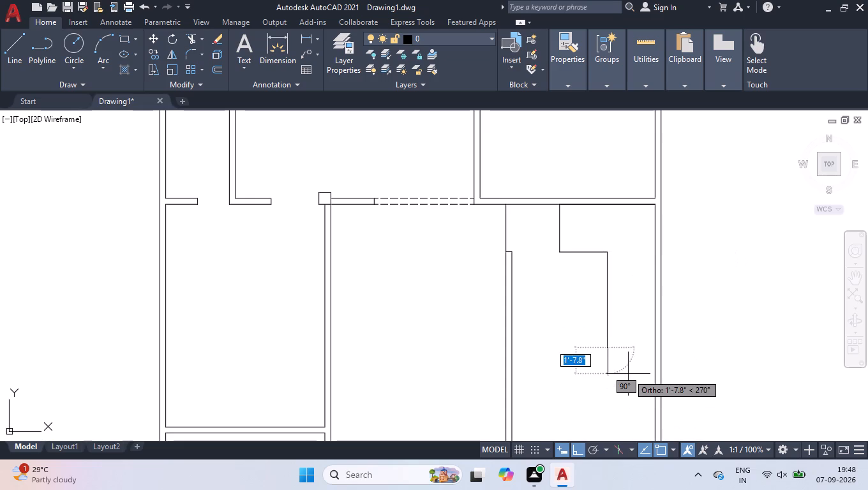
{"action": "left_click", "coordinate": [657, 348]}
{"action": "key", "text": "space"}
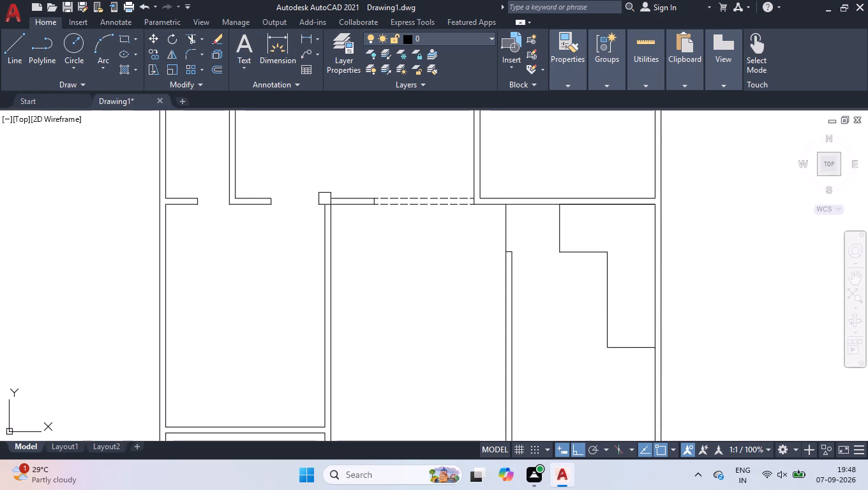
Delete the outline's 6' top line that overlaps the upper wall of the lower-right room.
{"action": "left_click_drag", "start_coordinate": [674, 246], "coordinate": [685, 251]}
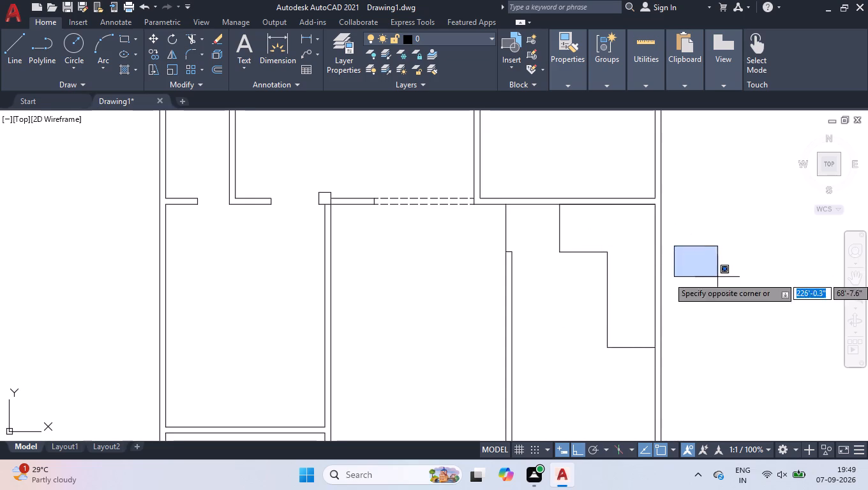
{"action": "left_click", "coordinate": [717, 277]}
{"action": "left_click", "coordinate": [638, 206]}
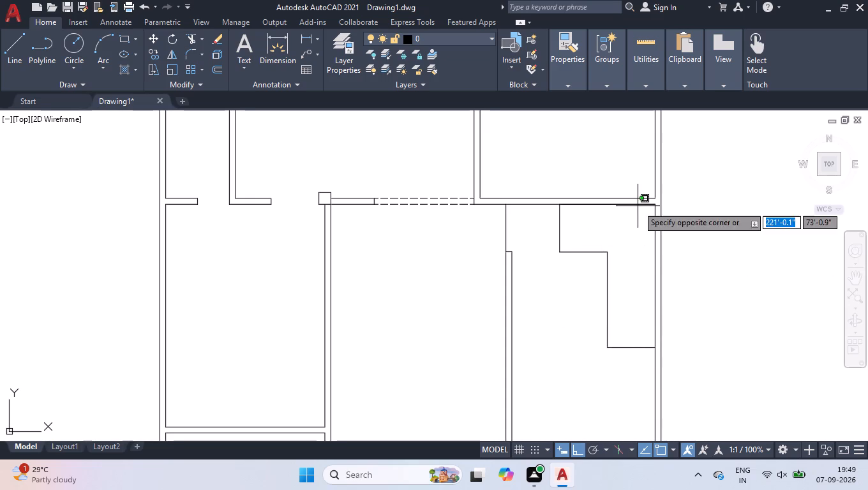
{"action": "left_click", "coordinate": [638, 206]}
{"action": "left_click", "coordinate": [613, 204]}
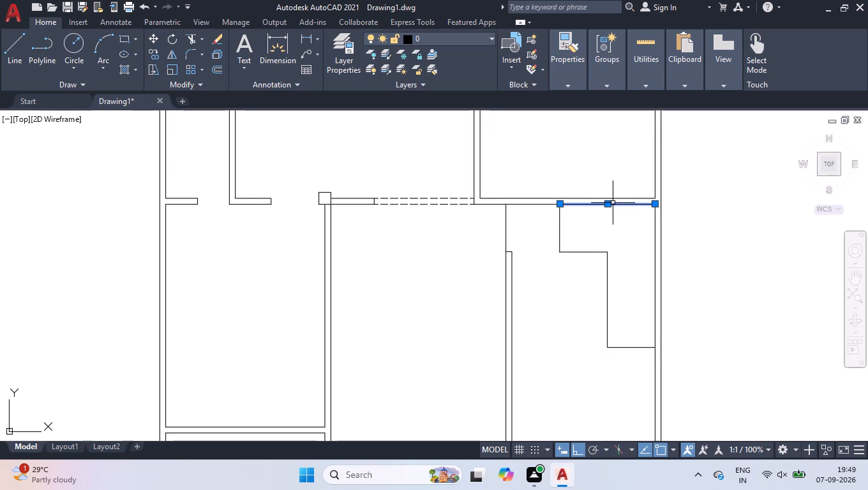
{"action": "key", "text": "Delete"}
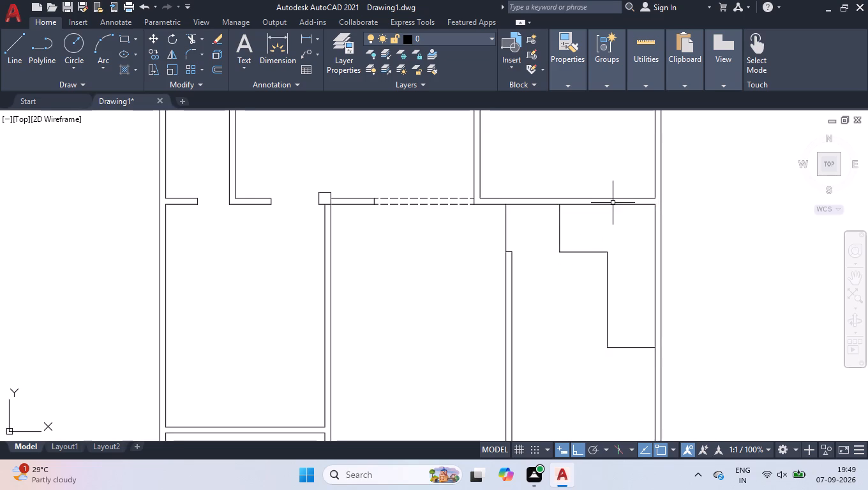
Offset the outline's inner 3' horizontal line 1" downward and its 6' vertical line 1" to the left.
{"action": "type", "text": "off"}
{"action": "key", "text": "Return"}
{"action": "key", "text": "1"}
{"action": "key", "text": "Return"}
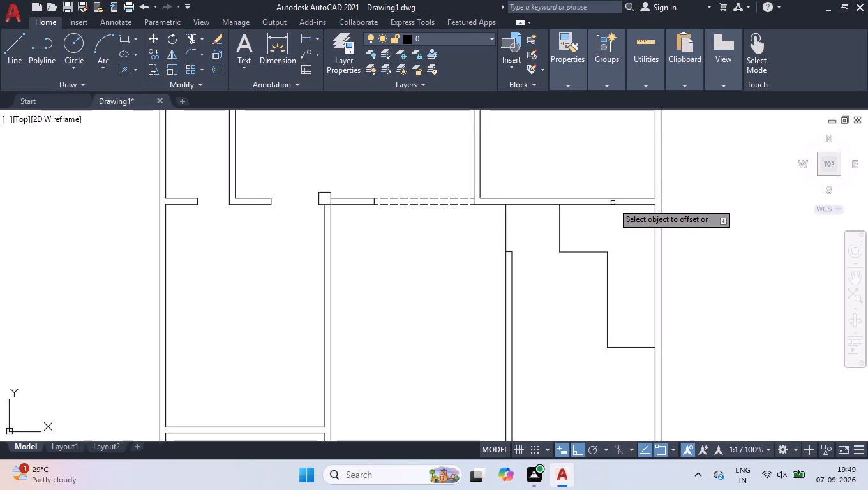
{"action": "left_click", "coordinate": [589, 253]}
{"action": "left_click", "coordinate": [592, 271]}
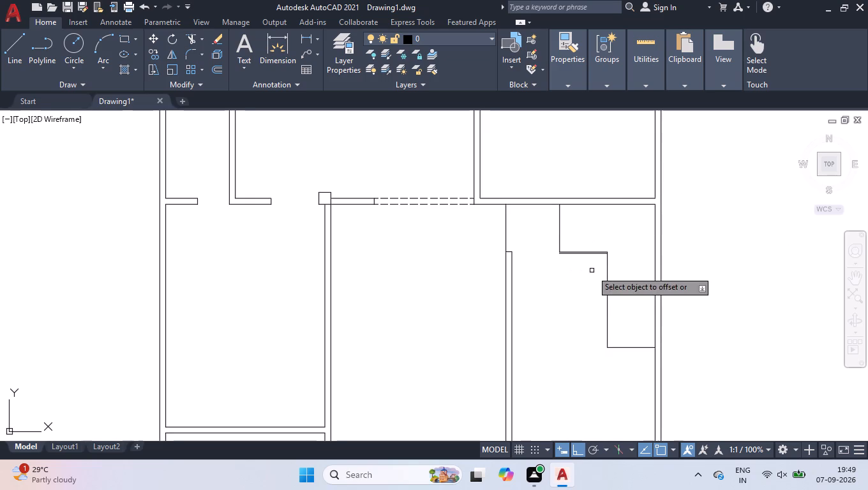
{"action": "left_click", "coordinate": [608, 290]}
{"action": "left_click", "coordinate": [585, 284]}
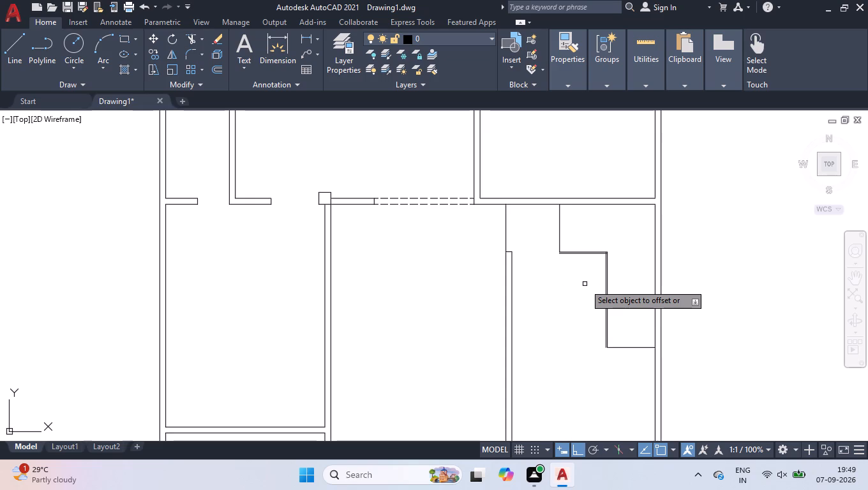
{"action": "key", "text": "space"}
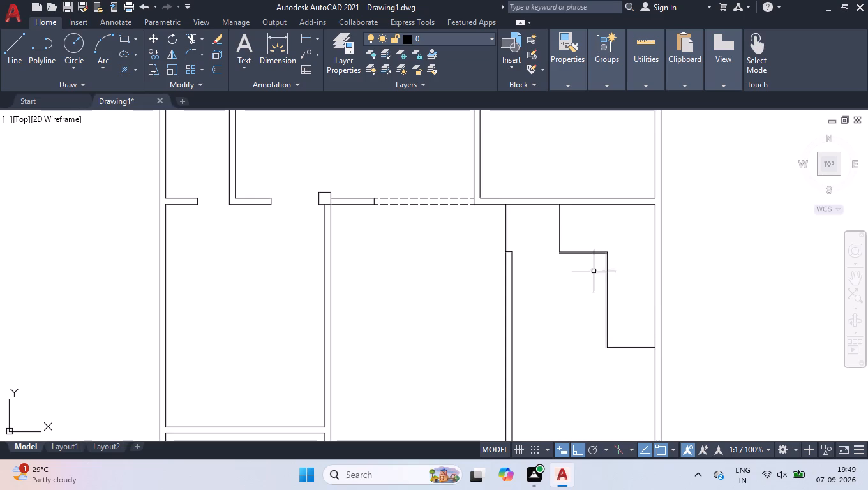
Move the offset horizontal line a further 1" downward from its midpoint.
{"action": "scroll", "coordinate": [604, 233], "scroll_direction": "up", "scroll_amount": 3}
{"action": "scroll", "coordinate": [601, 279], "scroll_direction": "down", "scroll_amount": 1}
{"action": "scroll", "coordinate": [571, 357], "scroll_direction": "up", "scroll_amount": 3}
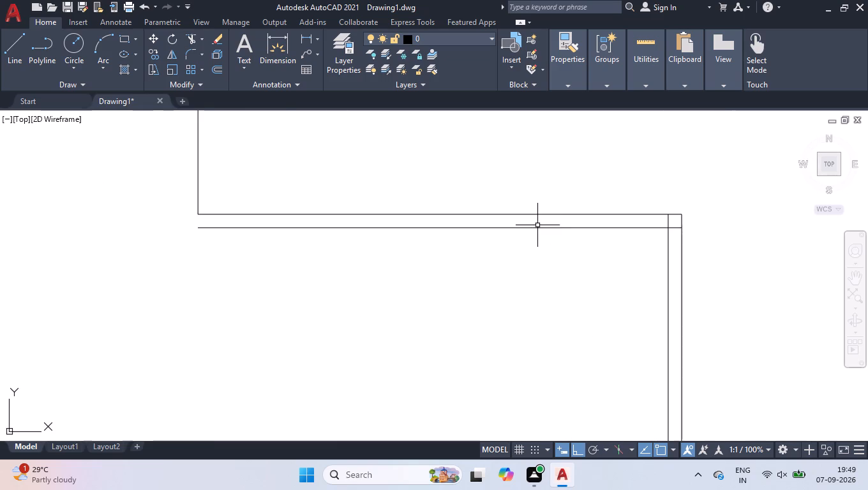
{"action": "left_click", "coordinate": [534, 230]}
{"action": "left_click", "coordinate": [528, 226]}
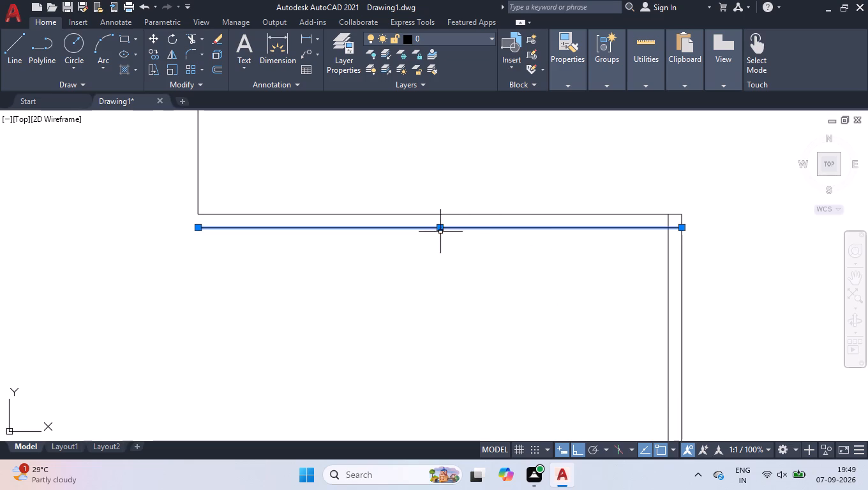
{"action": "left_click", "coordinate": [440, 228]}
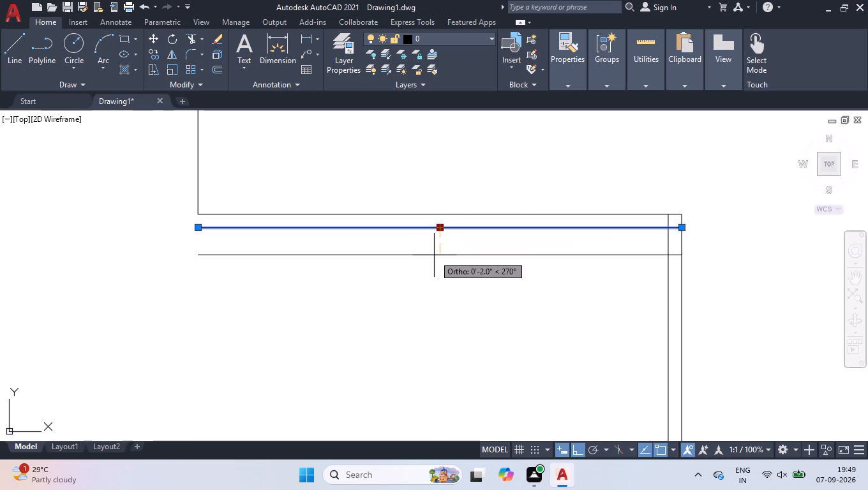
{"action": "key", "text": "1"}
{"action": "key", "text": "Return"}
Move the offset vertical line further left from its midpoint, away from the outline's 6' vertical line.
{"action": "scroll", "coordinate": [650, 304], "scroll_direction": "down", "scroll_amount": 3}
{"action": "scroll", "coordinate": [653, 375], "scroll_direction": "up", "scroll_amount": 3}
{"action": "left_click", "coordinate": [654, 355]}
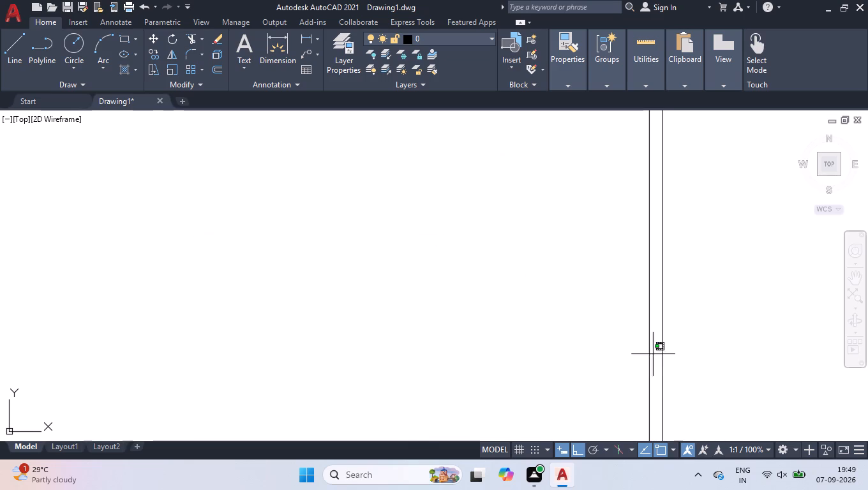
{"action": "left_click", "coordinate": [632, 363]}
{"action": "scroll", "coordinate": [643, 338], "scroll_direction": "down", "scroll_amount": 5}
{"action": "scroll", "coordinate": [642, 370], "scroll_direction": "up", "scroll_amount": 2}
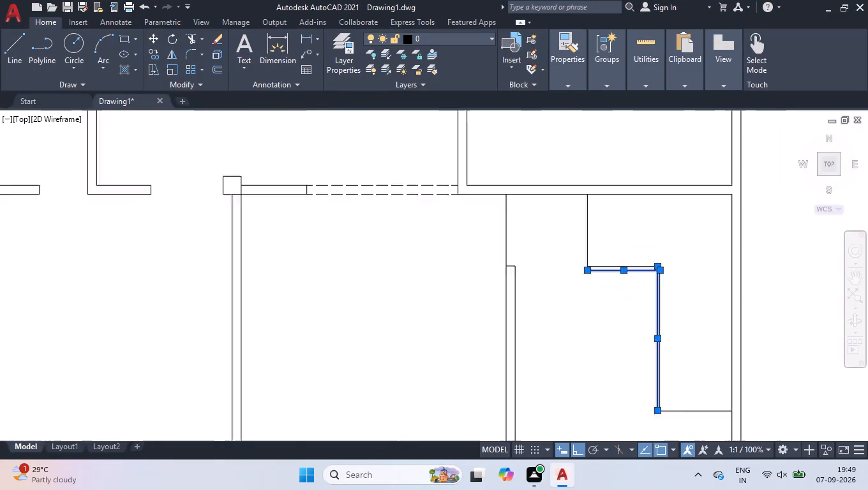
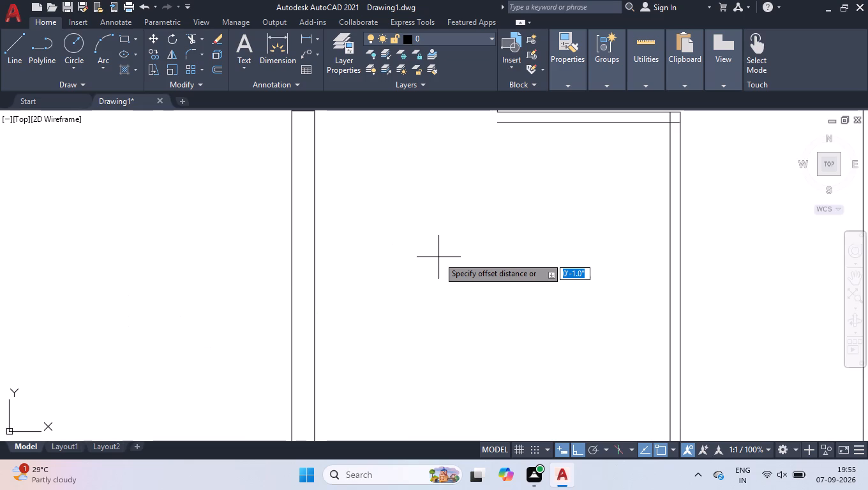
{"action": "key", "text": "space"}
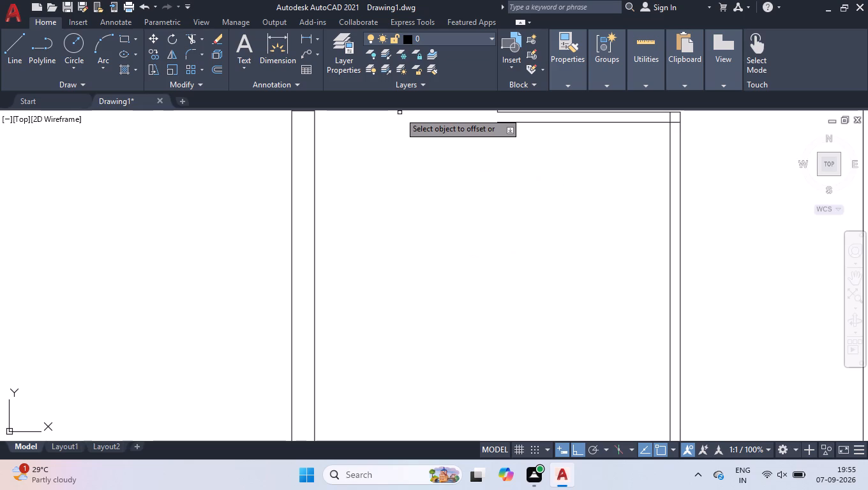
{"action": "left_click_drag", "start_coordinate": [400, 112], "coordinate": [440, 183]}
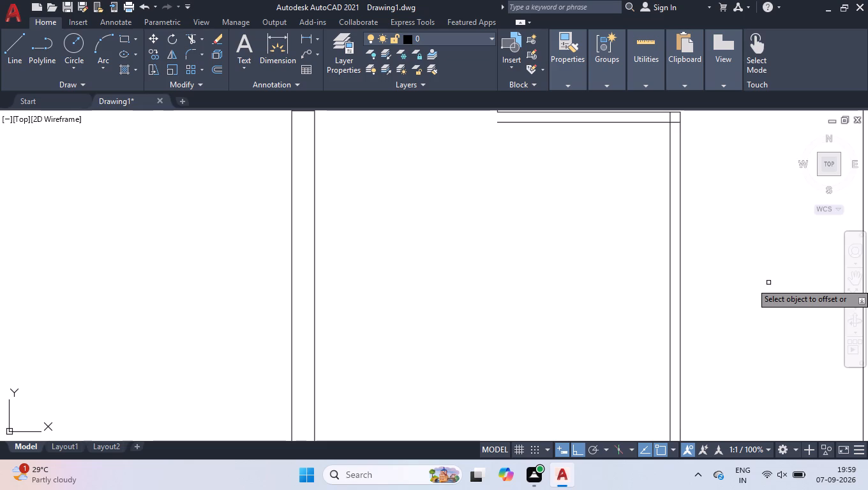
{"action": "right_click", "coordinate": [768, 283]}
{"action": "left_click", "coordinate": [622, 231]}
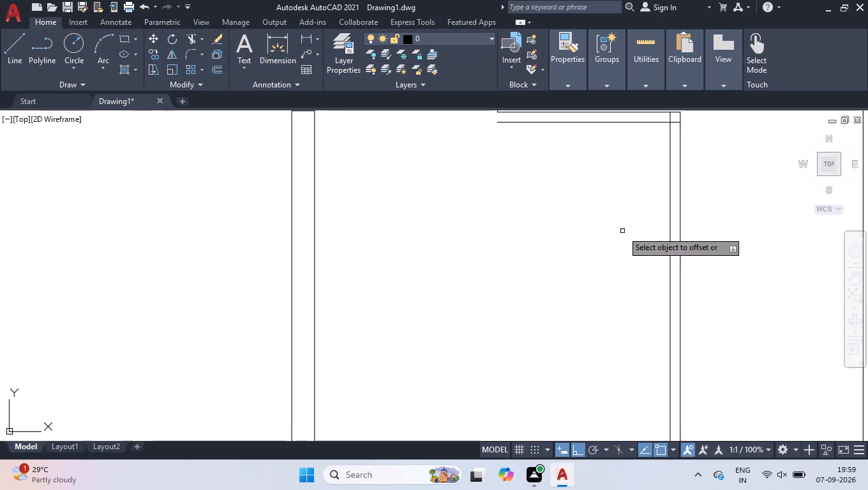
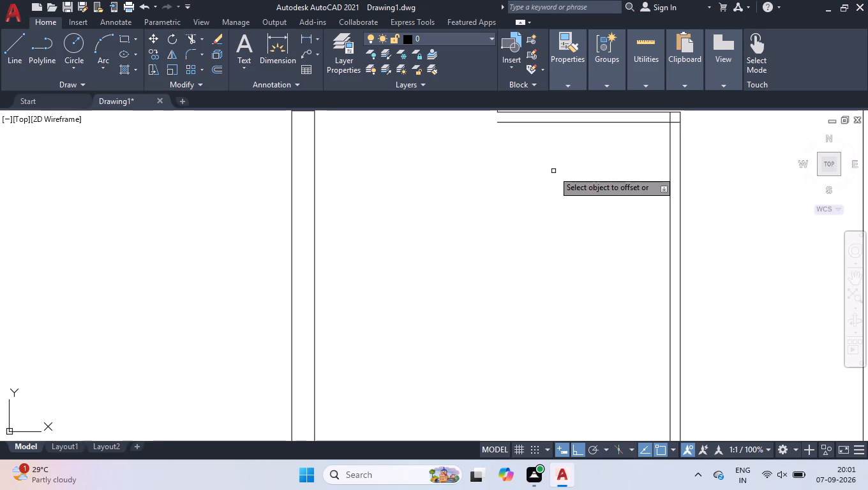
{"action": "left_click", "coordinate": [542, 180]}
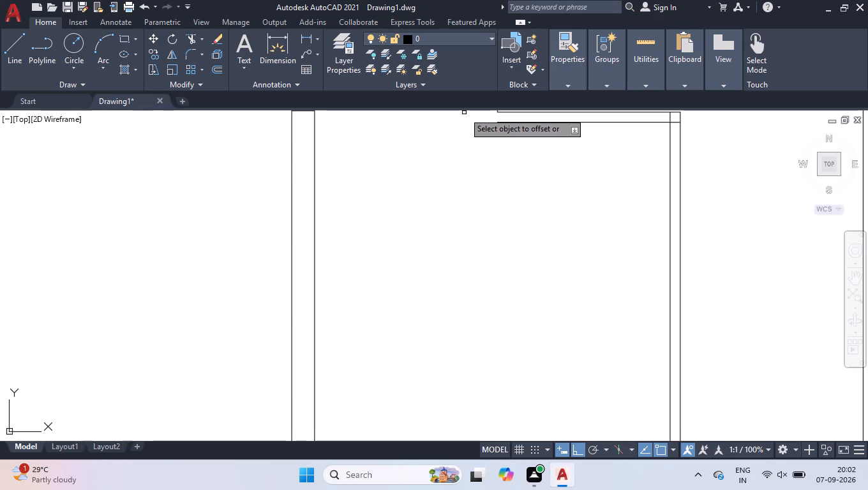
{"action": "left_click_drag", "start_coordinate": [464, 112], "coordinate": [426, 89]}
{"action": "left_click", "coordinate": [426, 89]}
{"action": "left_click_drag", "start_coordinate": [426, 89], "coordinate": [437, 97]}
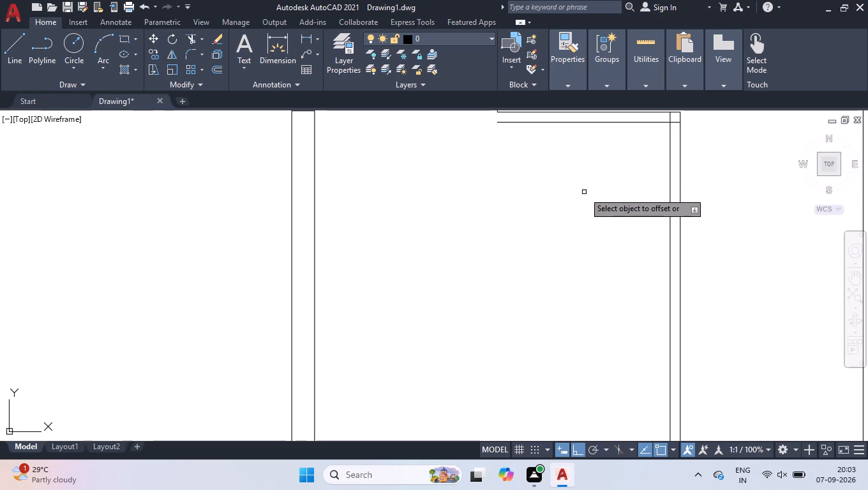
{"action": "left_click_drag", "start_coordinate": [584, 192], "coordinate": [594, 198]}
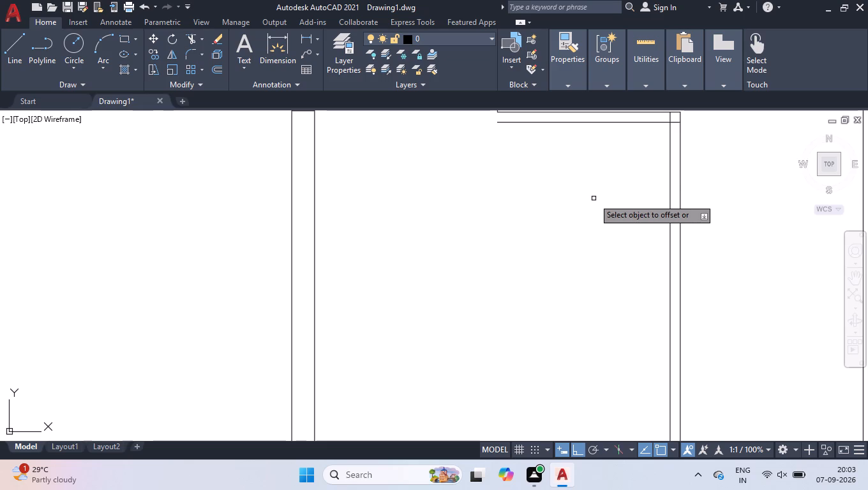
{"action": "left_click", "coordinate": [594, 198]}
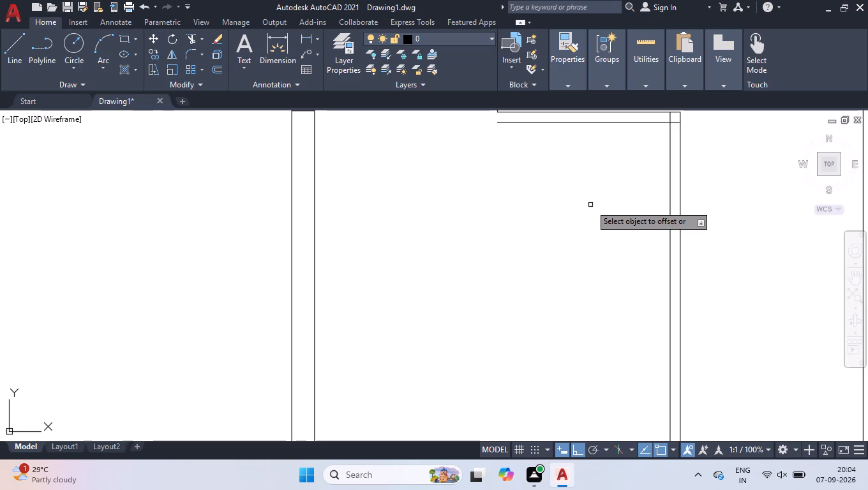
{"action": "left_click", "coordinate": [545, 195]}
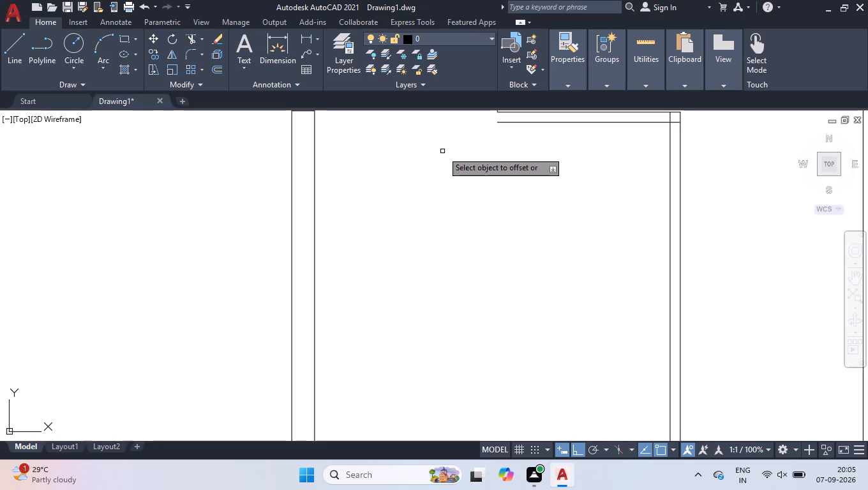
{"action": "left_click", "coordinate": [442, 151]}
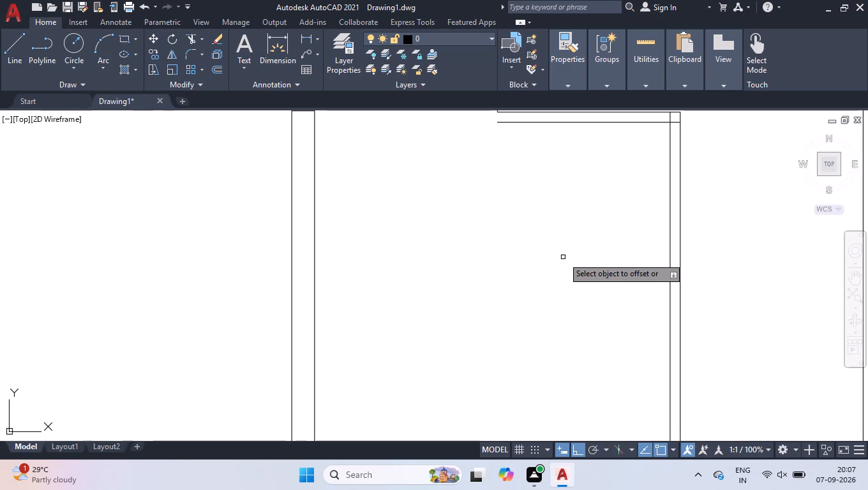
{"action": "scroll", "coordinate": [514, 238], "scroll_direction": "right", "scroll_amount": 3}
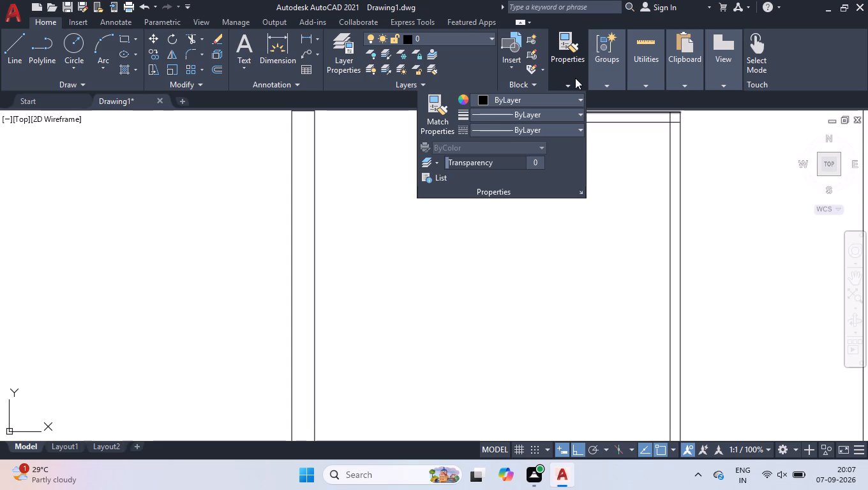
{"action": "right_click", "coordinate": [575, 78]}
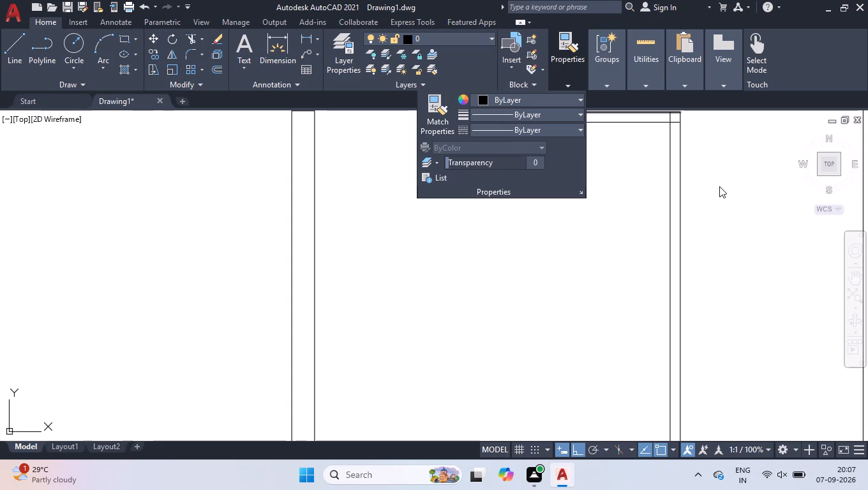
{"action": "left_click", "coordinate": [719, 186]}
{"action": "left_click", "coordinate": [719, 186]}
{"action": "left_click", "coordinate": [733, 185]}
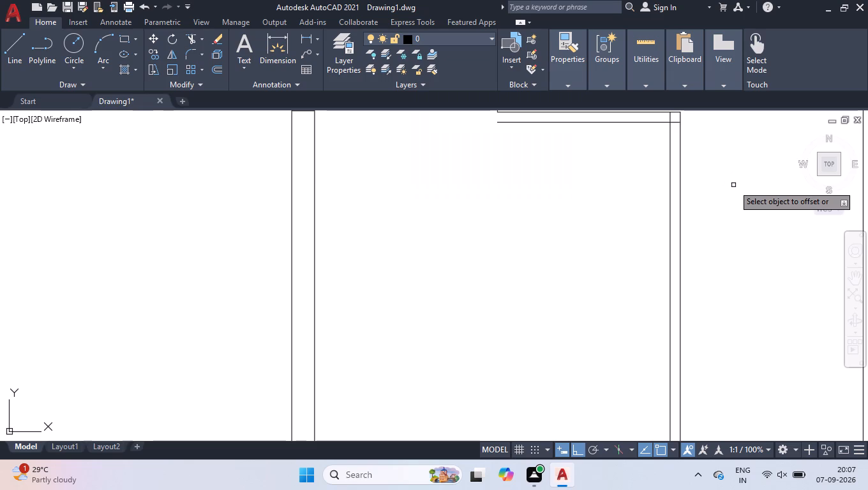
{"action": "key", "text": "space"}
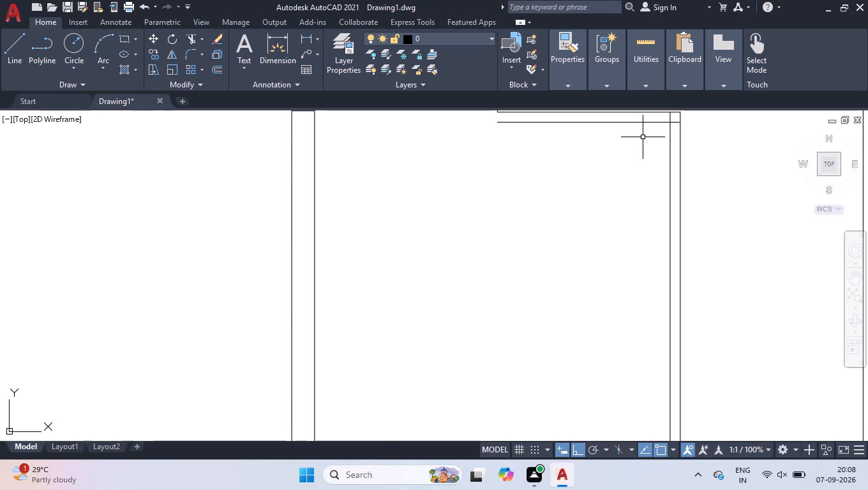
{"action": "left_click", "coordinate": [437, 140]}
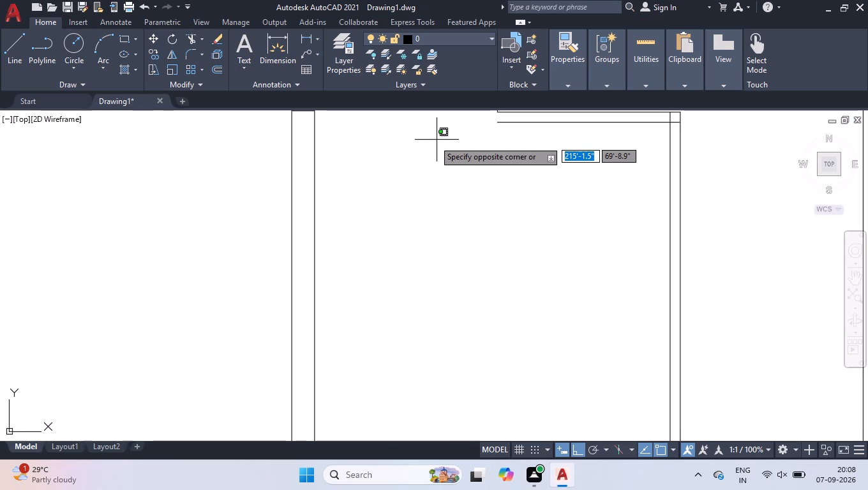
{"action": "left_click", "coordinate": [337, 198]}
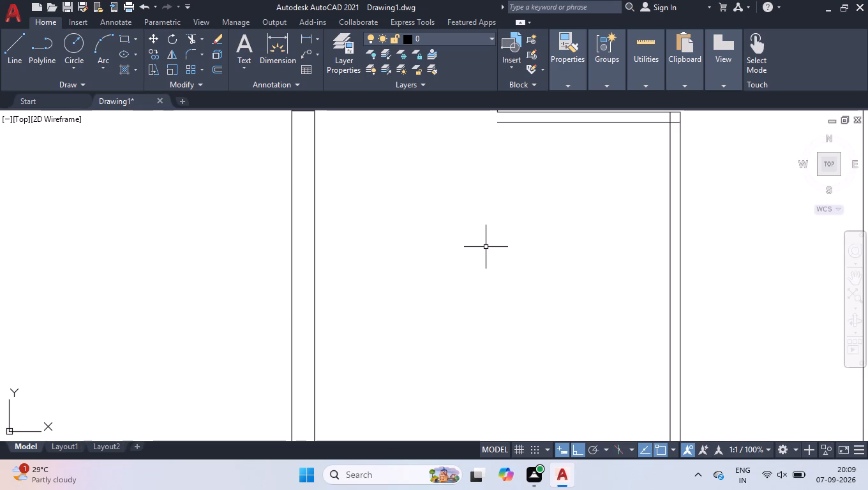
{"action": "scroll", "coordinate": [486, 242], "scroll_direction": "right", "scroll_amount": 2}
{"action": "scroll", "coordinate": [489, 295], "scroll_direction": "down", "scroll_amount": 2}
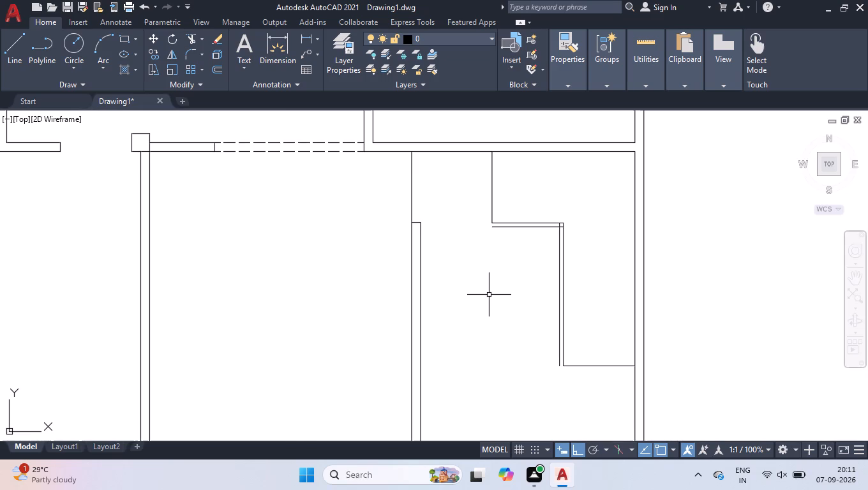
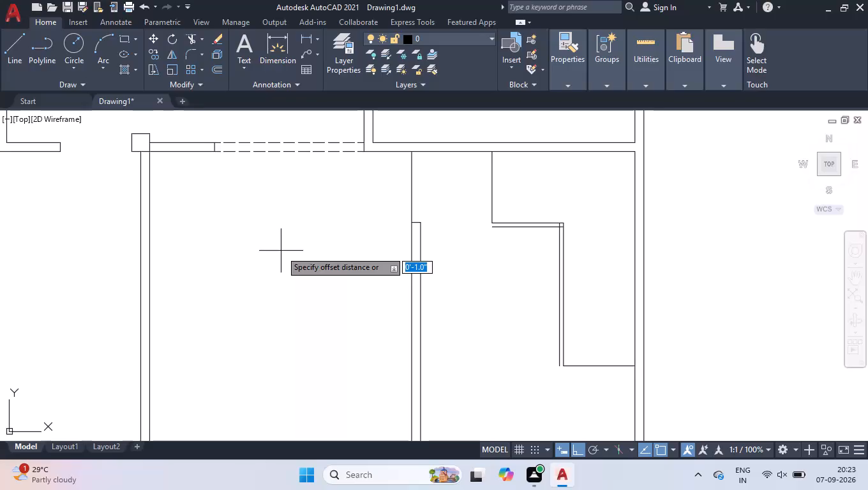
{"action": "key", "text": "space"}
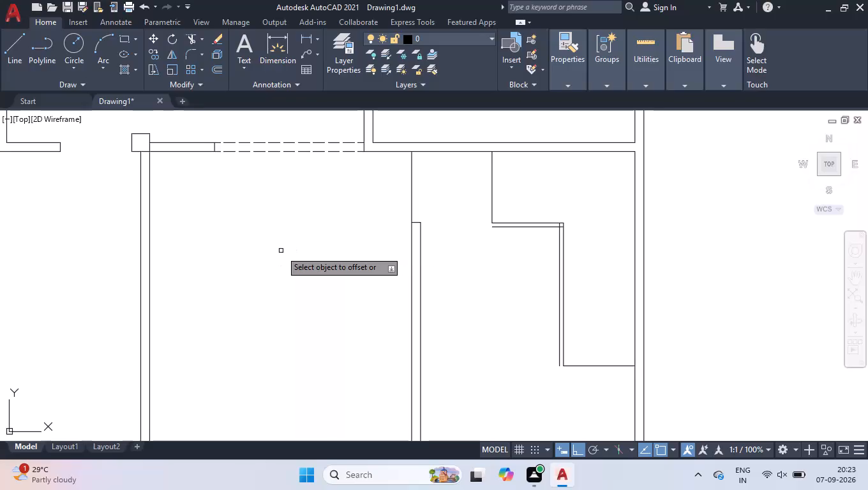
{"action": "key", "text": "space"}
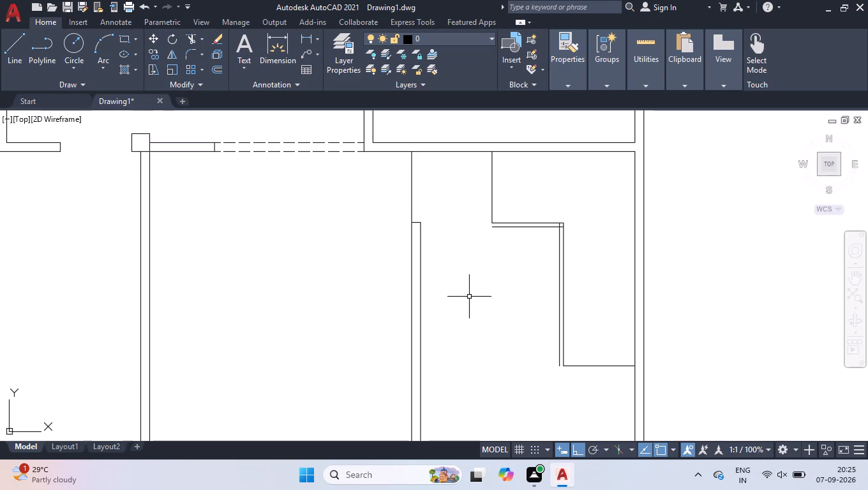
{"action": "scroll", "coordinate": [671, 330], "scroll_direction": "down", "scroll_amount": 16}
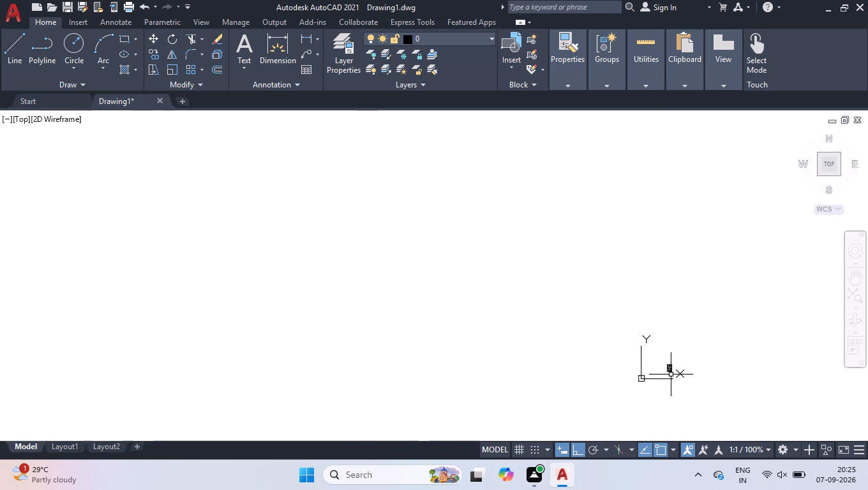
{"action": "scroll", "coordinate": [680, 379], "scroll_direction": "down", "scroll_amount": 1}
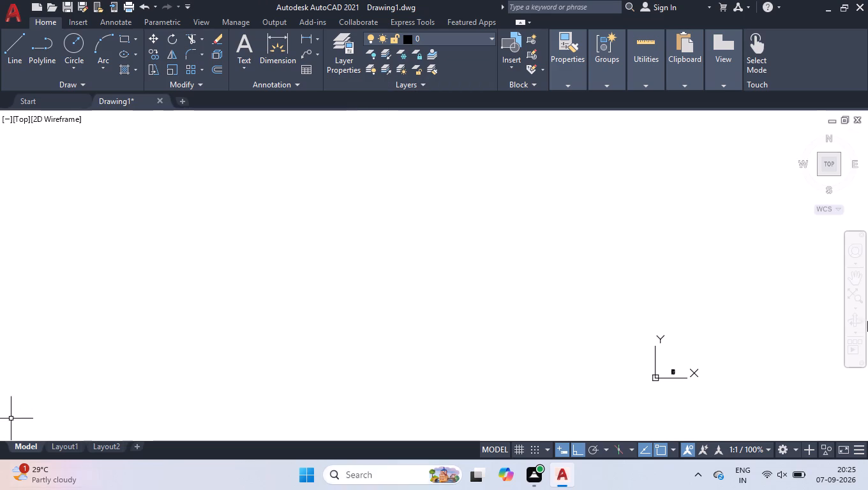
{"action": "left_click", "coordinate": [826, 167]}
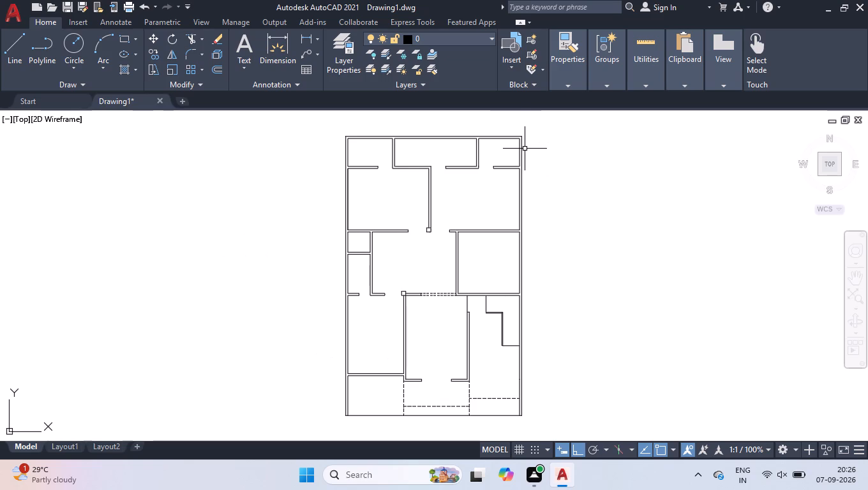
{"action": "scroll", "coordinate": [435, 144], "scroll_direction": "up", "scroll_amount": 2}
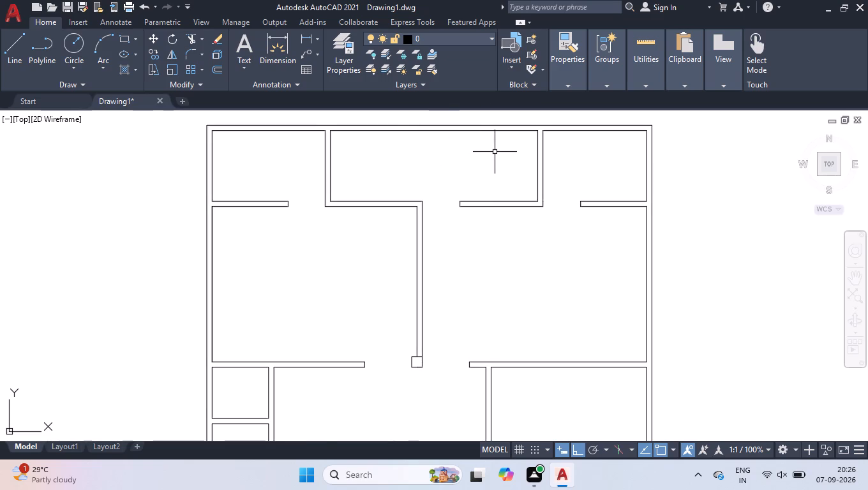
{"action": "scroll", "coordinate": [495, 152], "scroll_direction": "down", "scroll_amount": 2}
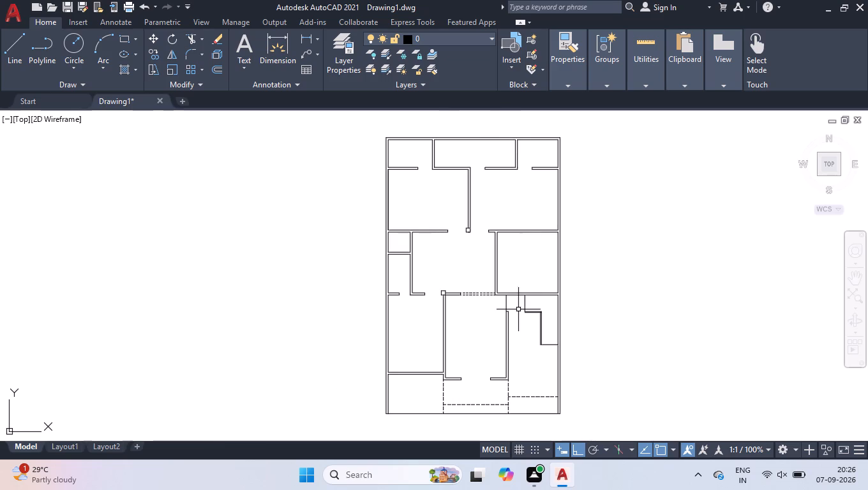
Extend the stepped outline's short vertical line and its bottom horizontal line to meet the offset lines, closing both open ends.
{"action": "scroll", "coordinate": [565, 305], "scroll_direction": "up", "scroll_amount": 4}
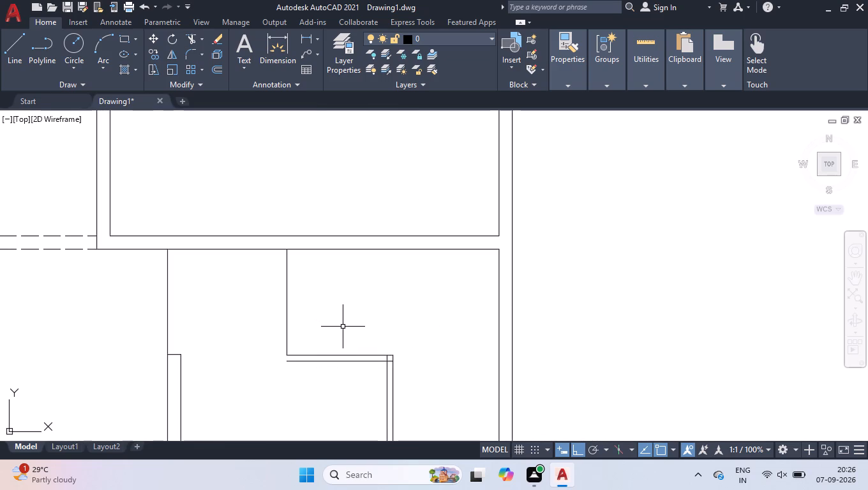
{"action": "type", "text": "ex"}
{"action": "key", "text": "Return"}
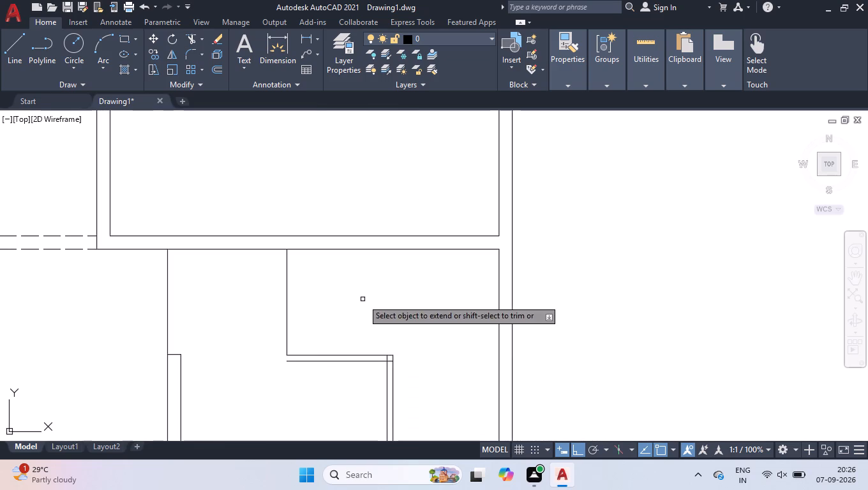
{"action": "left_click", "coordinate": [287, 339]}
{"action": "scroll", "coordinate": [356, 325], "scroll_direction": "down", "scroll_amount": 2}
{"action": "scroll", "coordinate": [364, 426], "scroll_direction": "up", "scroll_amount": 2}
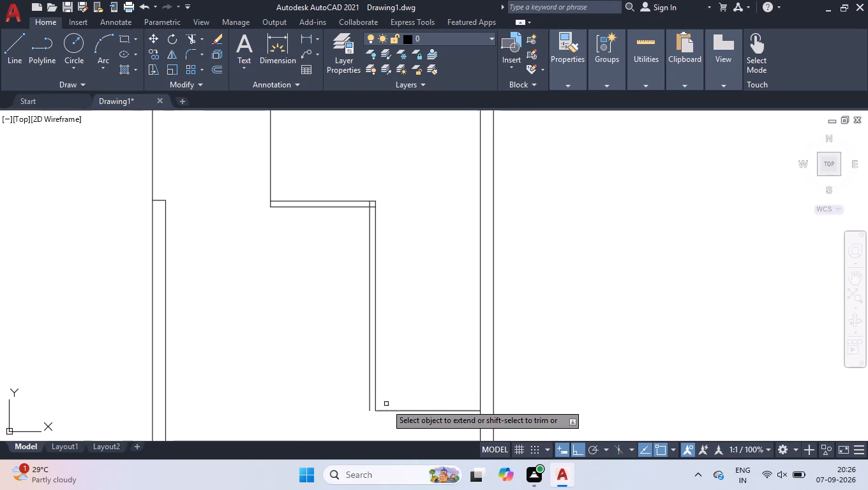
{"action": "left_click", "coordinate": [386, 410]}
{"action": "key", "text": "space"}
Offset the stepped outline's upper vertical line 1' three times toward the outer wall to form the upper stair treads.
{"action": "scroll", "coordinate": [377, 418], "scroll_direction": "down", "scroll_amount": 2}
{"action": "scroll", "coordinate": [368, 346], "scroll_direction": "up", "scroll_amount": 3}
{"action": "scroll", "coordinate": [367, 344], "scroll_direction": "down", "scroll_amount": 3}
{"action": "scroll", "coordinate": [347, 306], "scroll_direction": "up", "scroll_amount": 2}
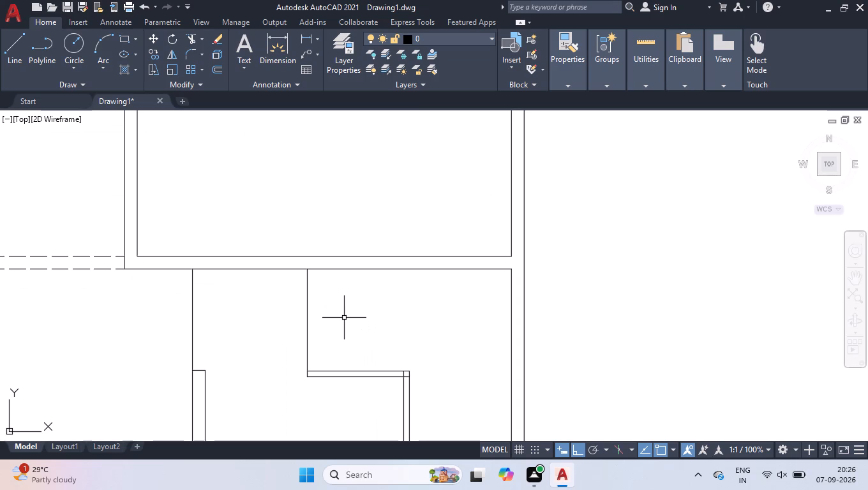
{"action": "type", "text": "off"}
{"action": "key", "text": "Return"}
{"action": "key", "text": "3"}
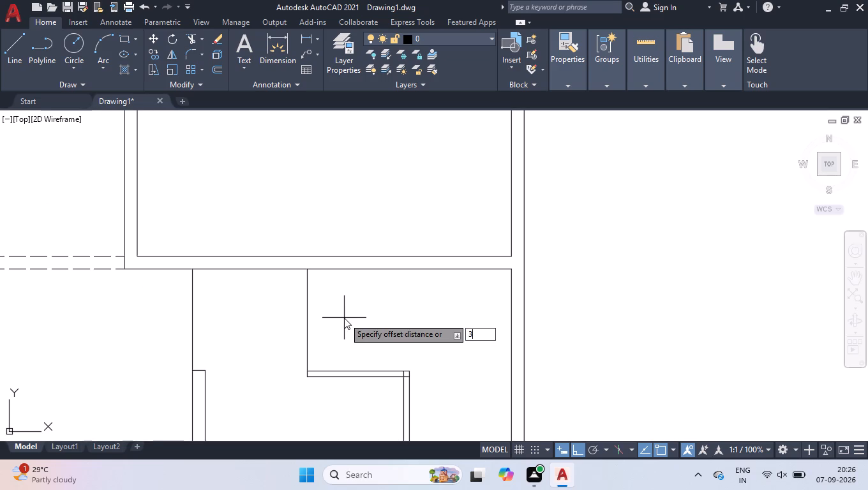
{"action": "key", "text": "BackSpace"}
{"action": "type", "text": "1'"}
{"action": "key", "text": "Return"}
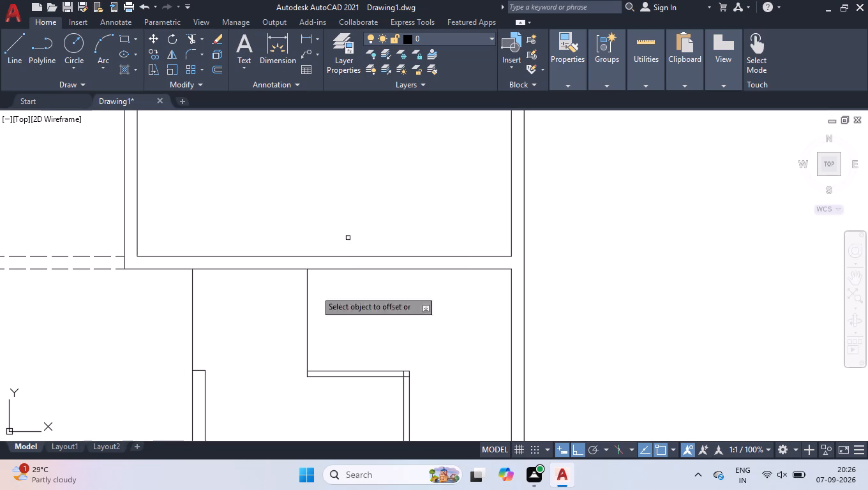
{"action": "left_click", "coordinate": [308, 338]}
{"action": "left_click", "coordinate": [347, 339]}
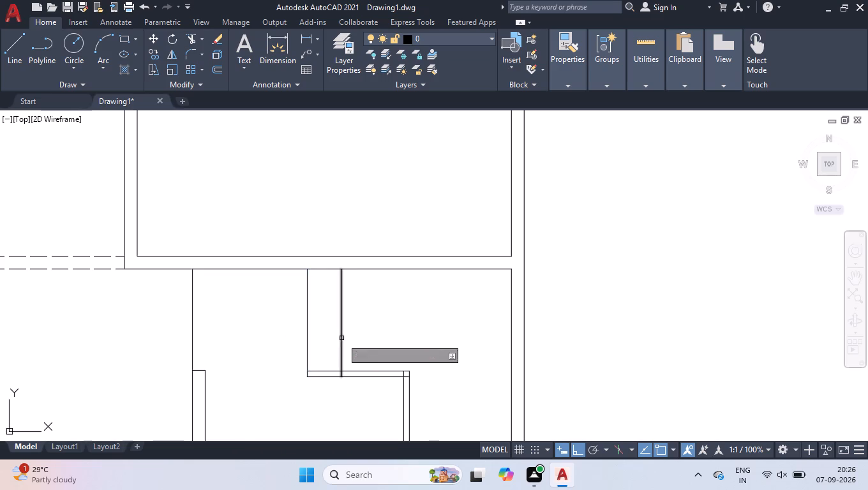
{"action": "left_click", "coordinate": [341, 338]}
{"action": "left_click", "coordinate": [385, 341]}
{"action": "left_click", "coordinate": [375, 340]}
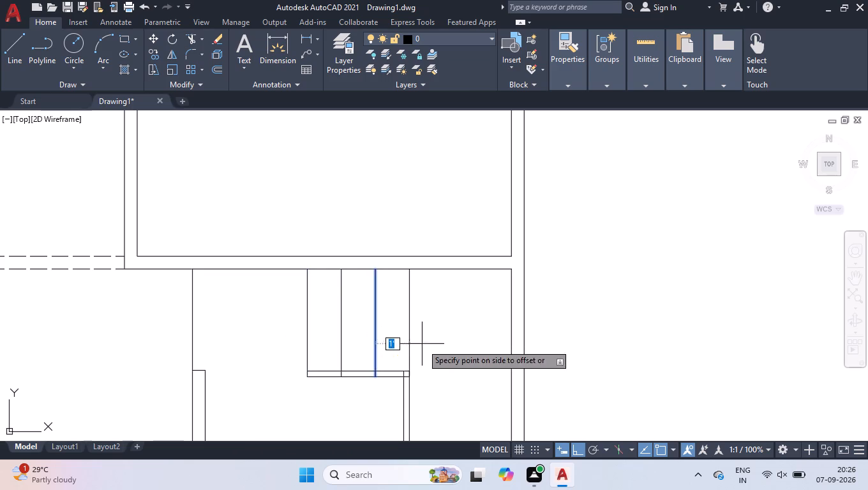
{"action": "left_click", "coordinate": [423, 344]}
{"action": "key", "text": "space"}
Trim the tread ends crossing the double line and the overlapping segments at the stair's inner corner.
{"action": "type", "text": "tr"}
{"action": "key", "text": "Return"}
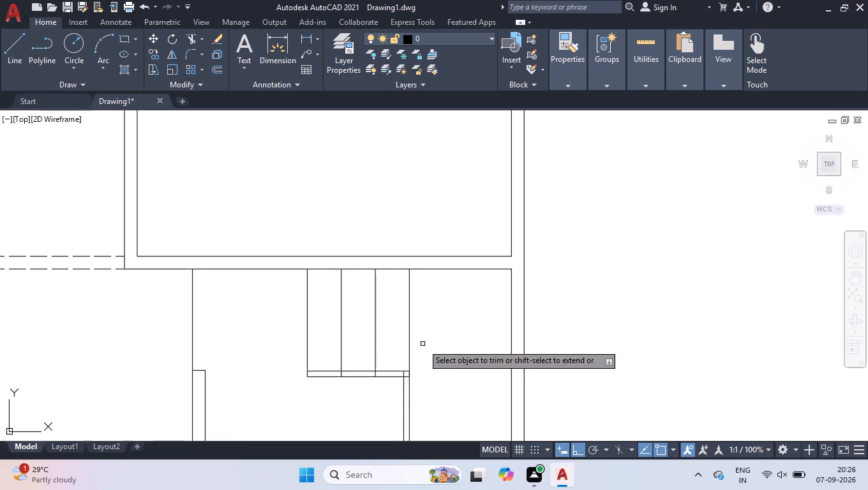
{"action": "scroll", "coordinate": [412, 379], "scroll_direction": "up", "scroll_amount": 3}
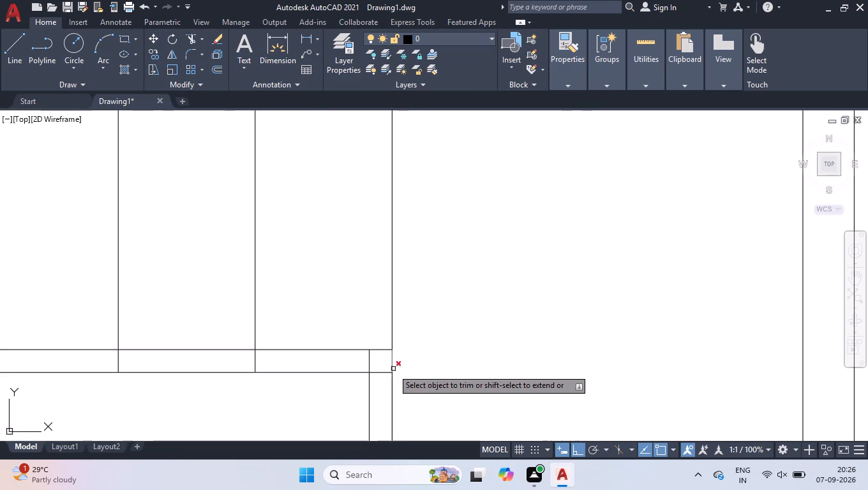
{"action": "left_click", "coordinate": [393, 364]}
{"action": "left_click", "coordinate": [383, 362]}
{"action": "scroll", "coordinate": [338, 369], "scroll_direction": "down", "scroll_amount": 3}
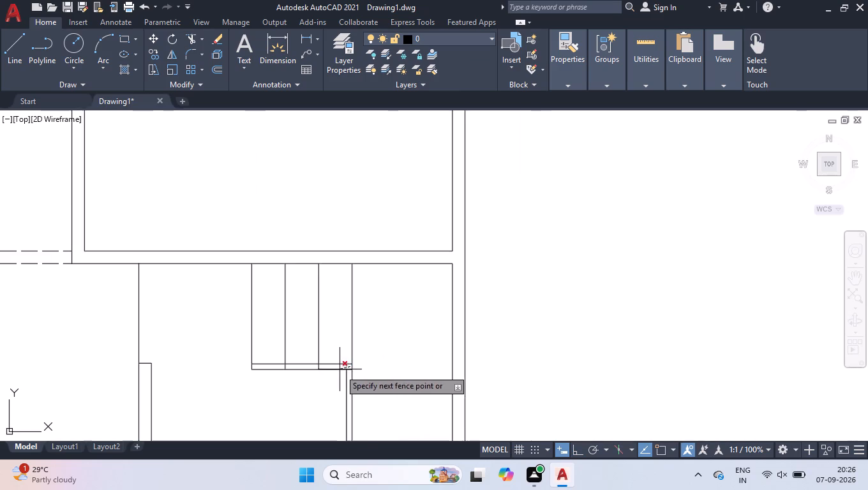
{"action": "scroll", "coordinate": [268, 366], "scroll_direction": "up", "scroll_amount": 3}
{"action": "left_click", "coordinate": [265, 369]}
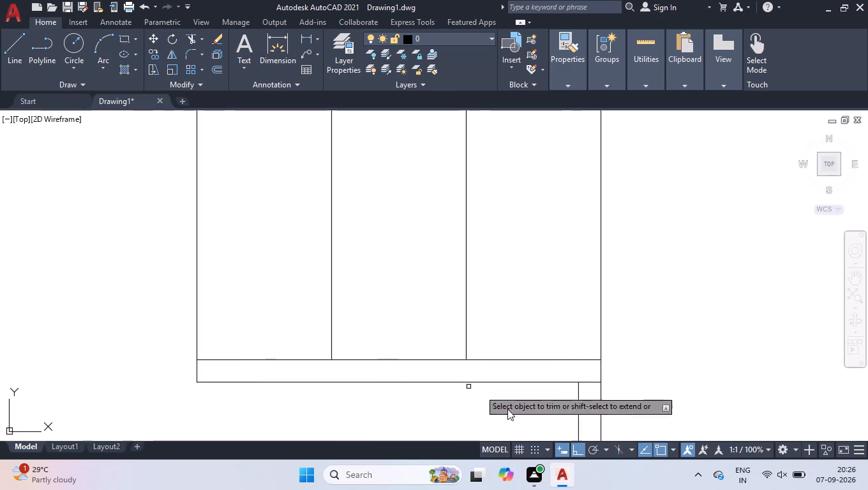
{"action": "left_click", "coordinate": [588, 378]}
{"action": "left_click", "coordinate": [588, 392]}
{"action": "key", "text": "space"}
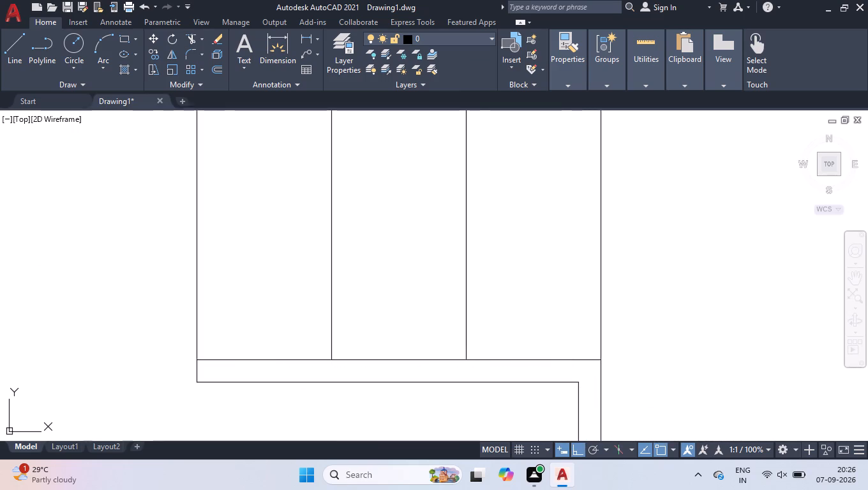
Draw a horizontal line from the stair's inner corner to the inner face of the outer wall.
{"action": "scroll", "coordinate": [571, 375], "scroll_direction": "down", "scroll_amount": 5}
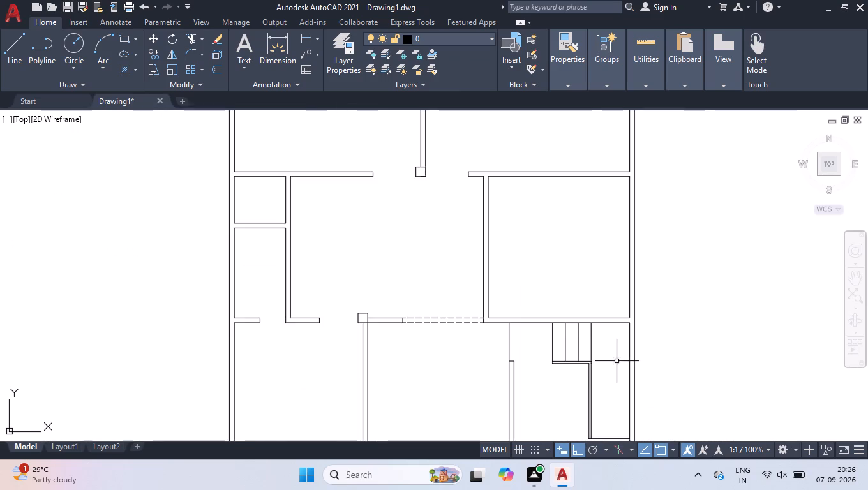
{"action": "scroll", "coordinate": [617, 361], "scroll_direction": "down", "scroll_amount": 2}
{"action": "scroll", "coordinate": [615, 381], "scroll_direction": "up", "scroll_amount": 3}
{"action": "key", "text": "l"}
{"action": "key", "text": "Return"}
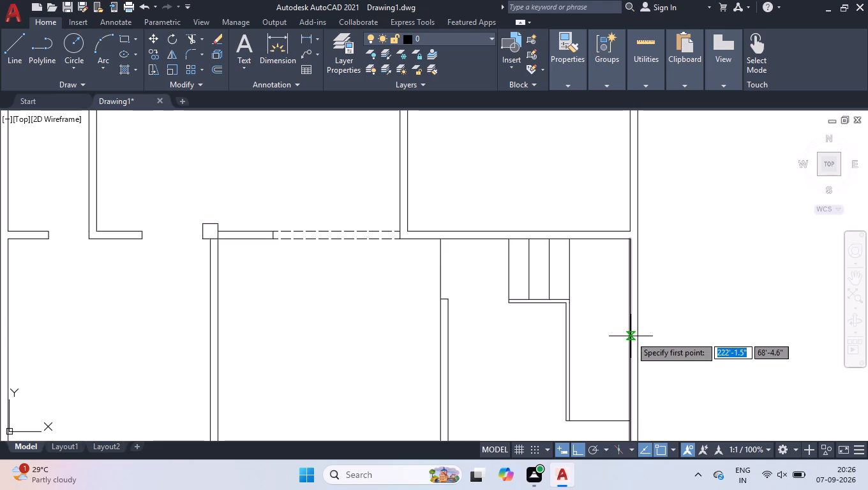
{"action": "left_click", "coordinate": [568, 297]}
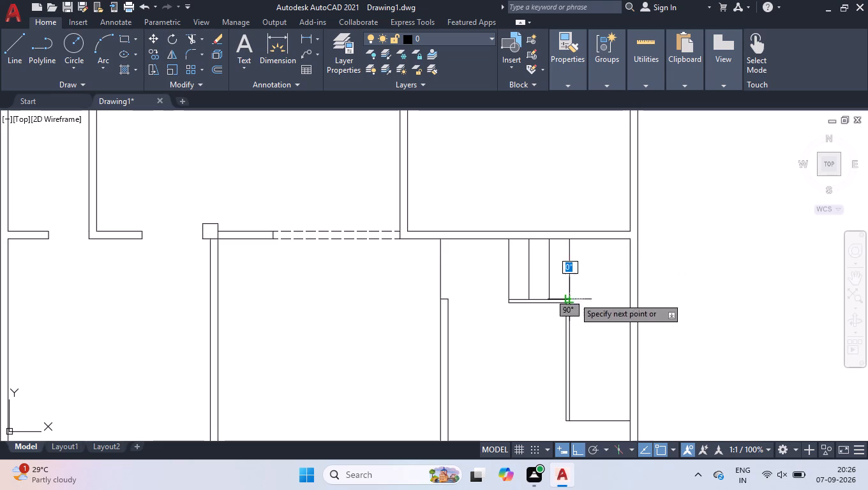
{"action": "left_click", "coordinate": [632, 295]}
{"action": "key", "text": "space"}
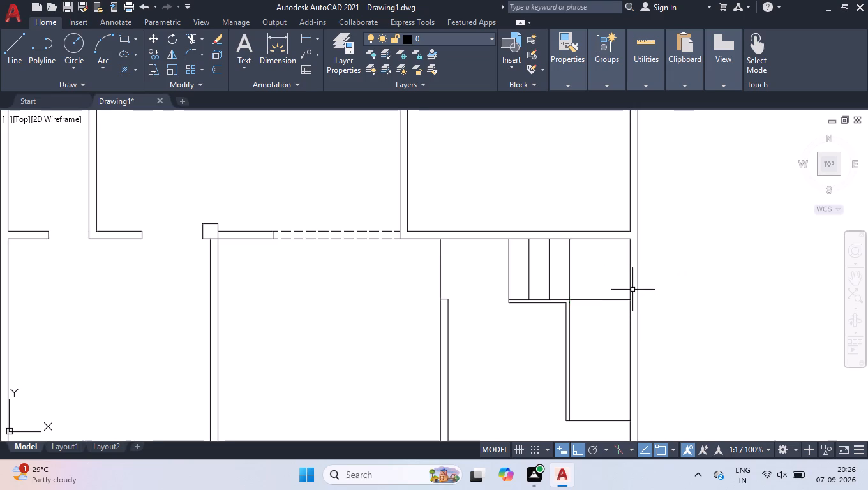
Offset the horizontal landing line 1' downward five times to form the treads of the lower stair flight.
{"action": "type", "text": "off"}
{"action": "key", "text": "Return"}
{"action": "type", "text": "1'"}
{"action": "key", "text": "Return"}
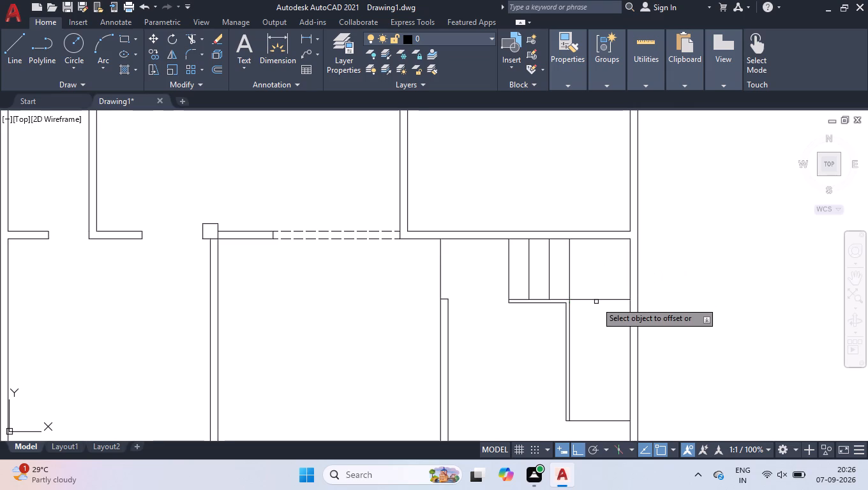
{"action": "left_click", "coordinate": [600, 297]}
{"action": "left_click", "coordinate": [607, 301]}
{"action": "left_click", "coordinate": [602, 322]}
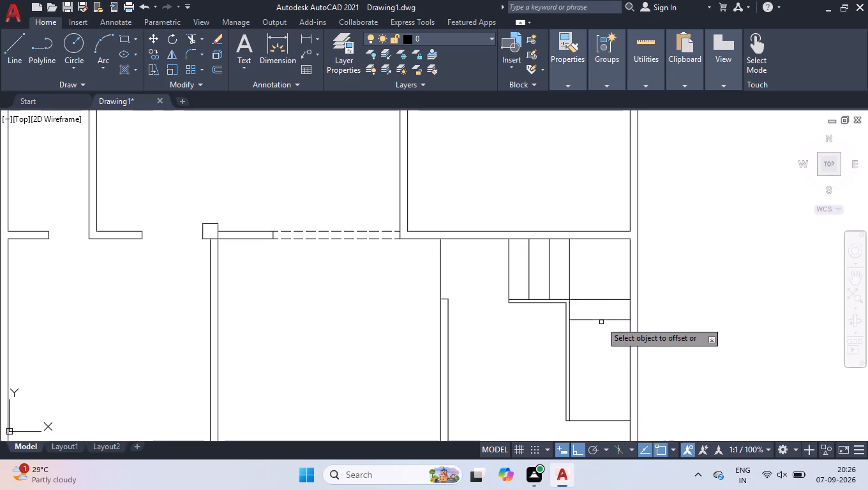
{"action": "left_click", "coordinate": [602, 318]}
{"action": "left_click", "coordinate": [602, 334]}
{"action": "left_click", "coordinate": [600, 339]}
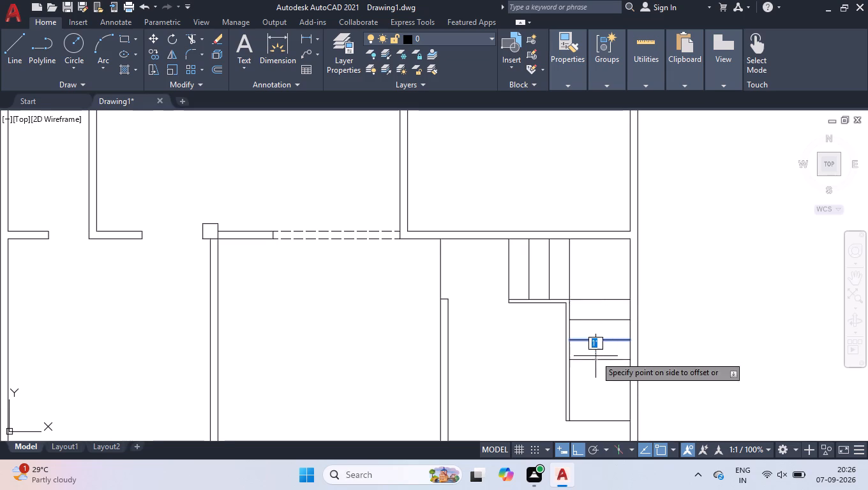
{"action": "left_click", "coordinate": [595, 356]}
{"action": "left_click", "coordinate": [594, 362]}
{"action": "left_click", "coordinate": [594, 378]}
{"action": "left_click", "coordinate": [594, 380]}
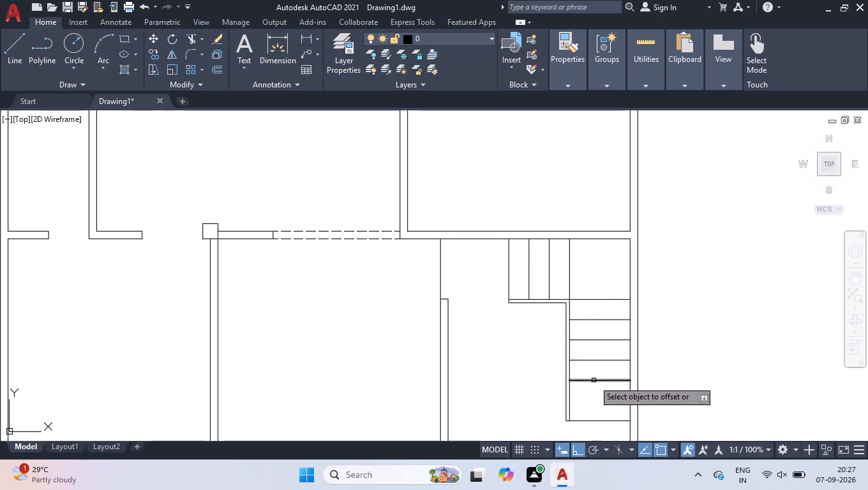
{"action": "left_click", "coordinate": [592, 396]}
{"action": "key", "text": "space"}
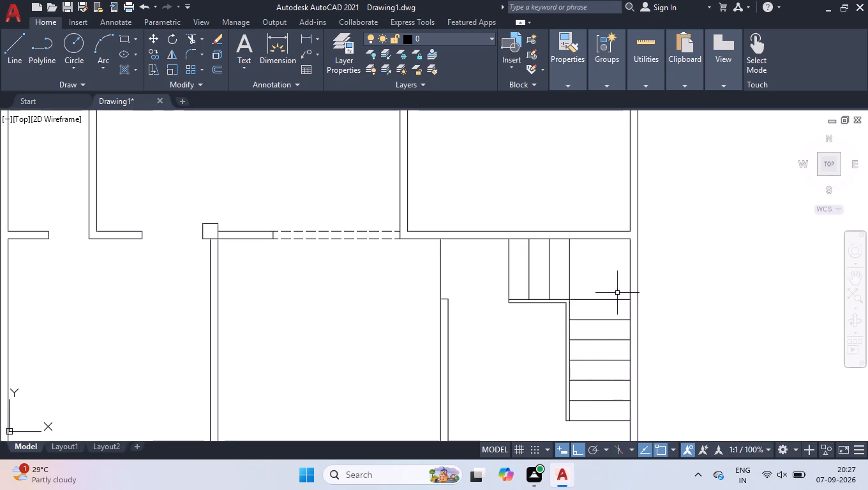
Draw a diagonal line across the square stair landing from its inner corner to the opposite wall corner.
{"action": "scroll", "coordinate": [620, 256], "scroll_direction": "up", "scroll_amount": 3}
{"action": "key", "text": "l"}
{"action": "key", "text": "Return"}
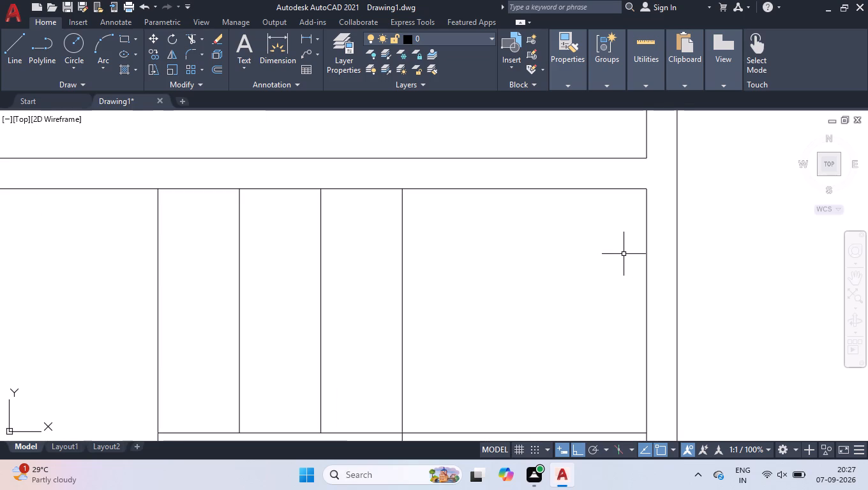
{"action": "scroll", "coordinate": [608, 211], "scroll_direction": "down", "scroll_amount": 3}
{"action": "scroll", "coordinate": [585, 248], "scroll_direction": "up", "scroll_amount": 1}
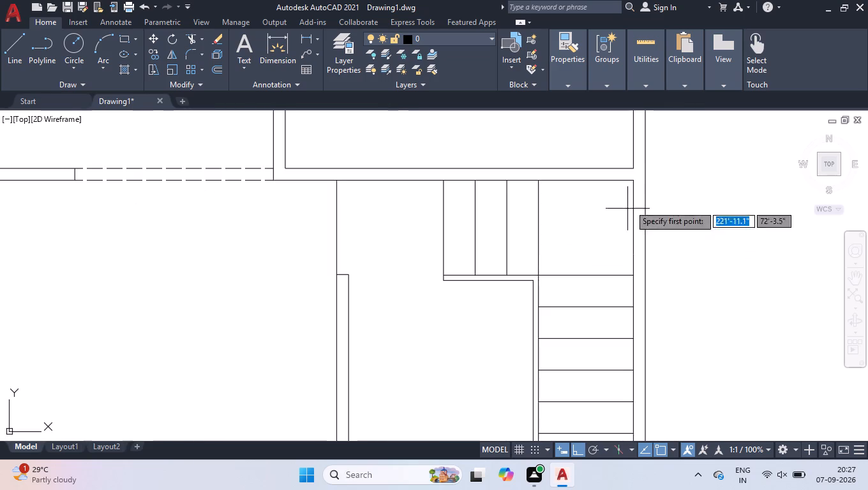
{"action": "scroll", "coordinate": [647, 178], "scroll_direction": "up", "scroll_amount": 1}
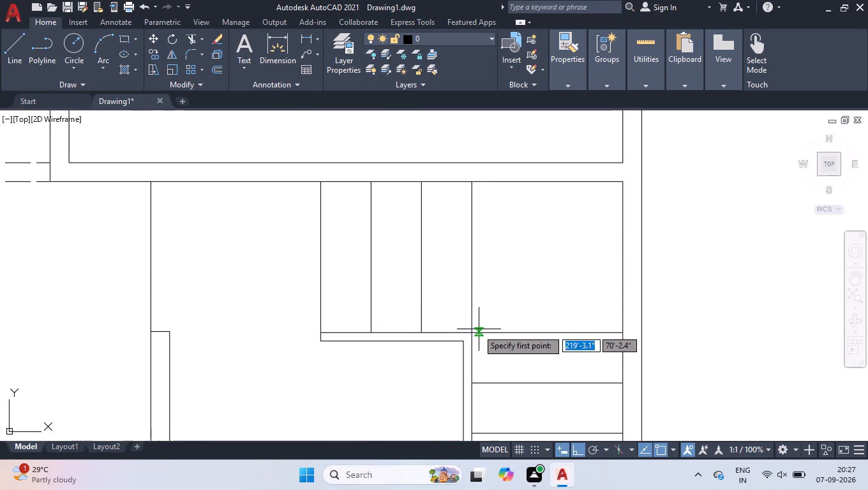
{"action": "left_click", "coordinate": [472, 333]}
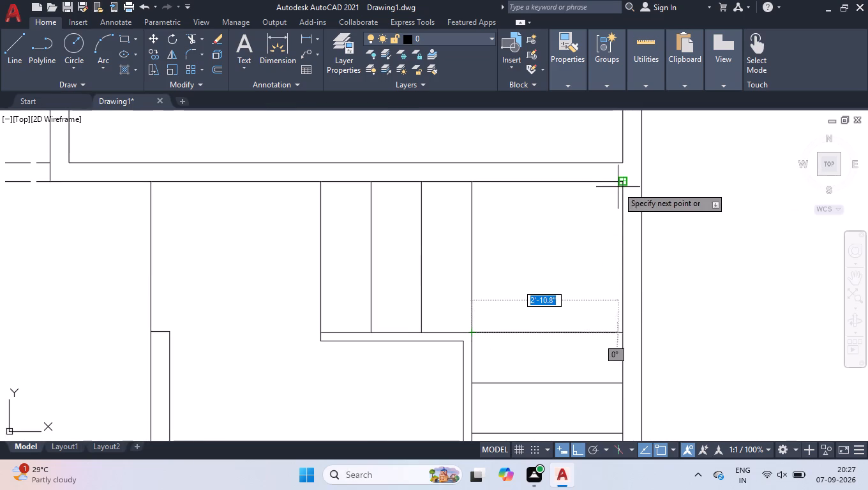
{"action": "left_click", "coordinate": [624, 184]}
{"action": "key", "text": "space"}
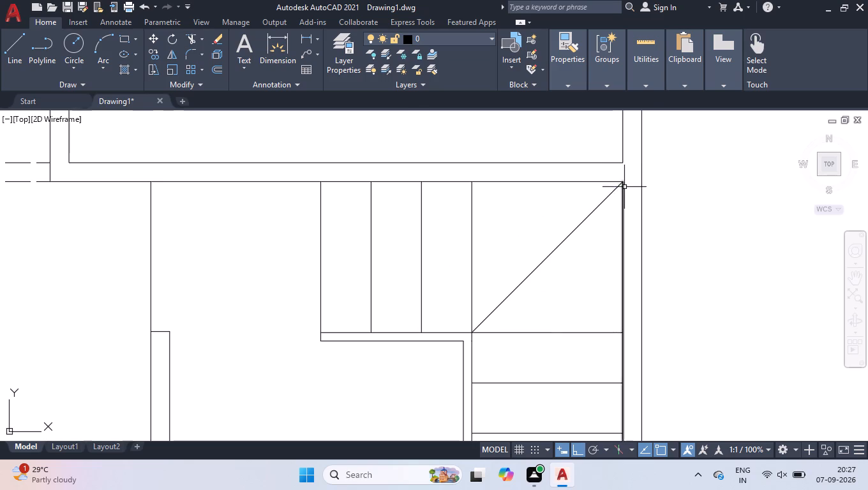
{"action": "scroll", "coordinate": [625, 191], "scroll_direction": "down", "scroll_amount": 3}
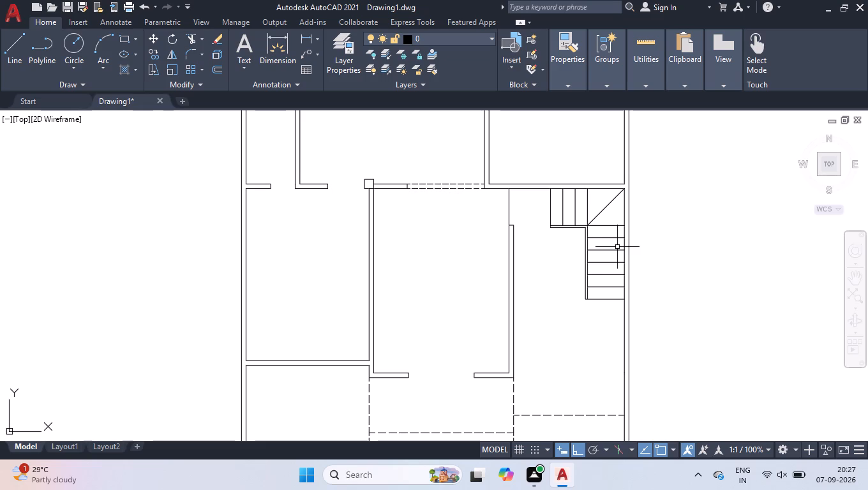
Examine the floor plan and check the clear distances around the dashed line below the staircase.
{"action": "scroll", "coordinate": [597, 216], "scroll_direction": "down", "scroll_amount": 2}
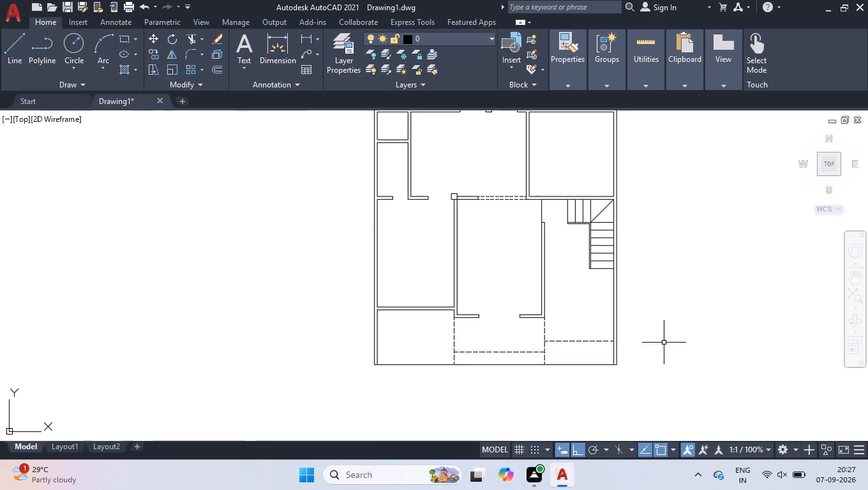
{"action": "scroll", "coordinate": [634, 349], "scroll_direction": "up", "scroll_amount": 2}
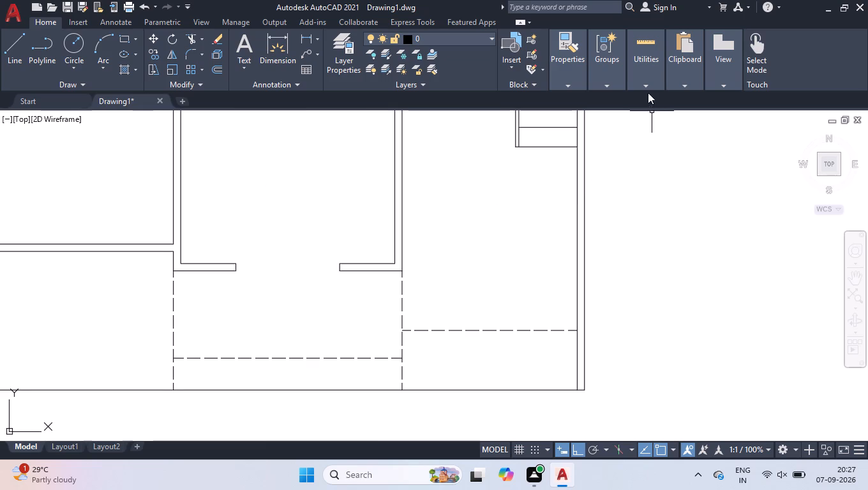
{"action": "left_click", "coordinate": [627, 102]}
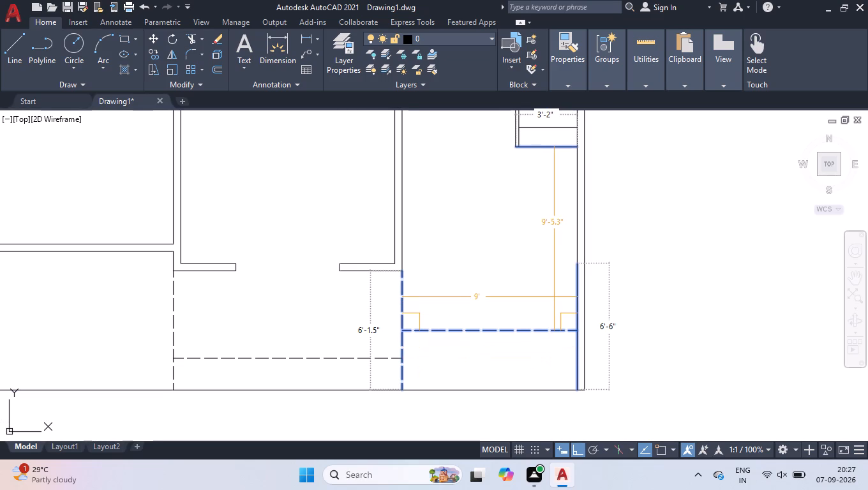
{"action": "key", "text": "space"}
{"action": "scroll", "coordinate": [562, 306], "scroll_direction": "down", "scroll_amount": 3}
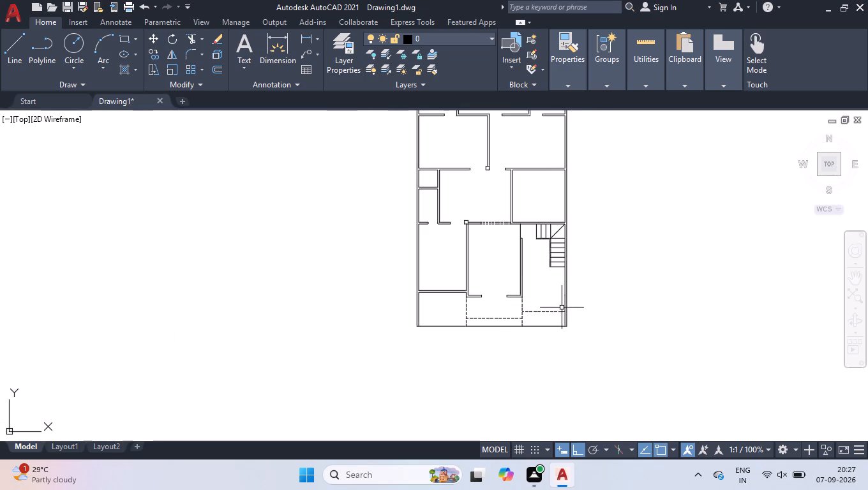
{"action": "scroll", "coordinate": [538, 267], "scroll_direction": "up", "scroll_amount": 1}
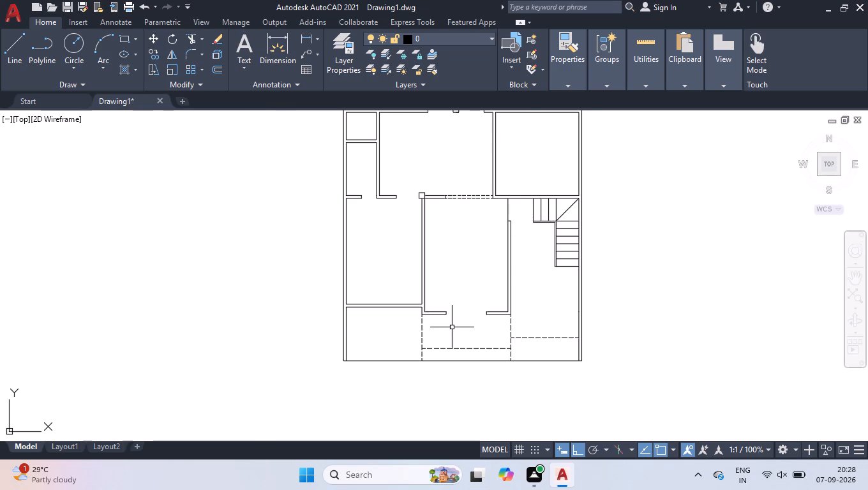
{"action": "scroll", "coordinate": [452, 329], "scroll_direction": "down", "scroll_amount": 1}
{"action": "scroll", "coordinate": [463, 275], "scroll_direction": "down", "scroll_amount": 1}
{"action": "scroll", "coordinate": [461, 158], "scroll_direction": "up", "scroll_amount": 2}
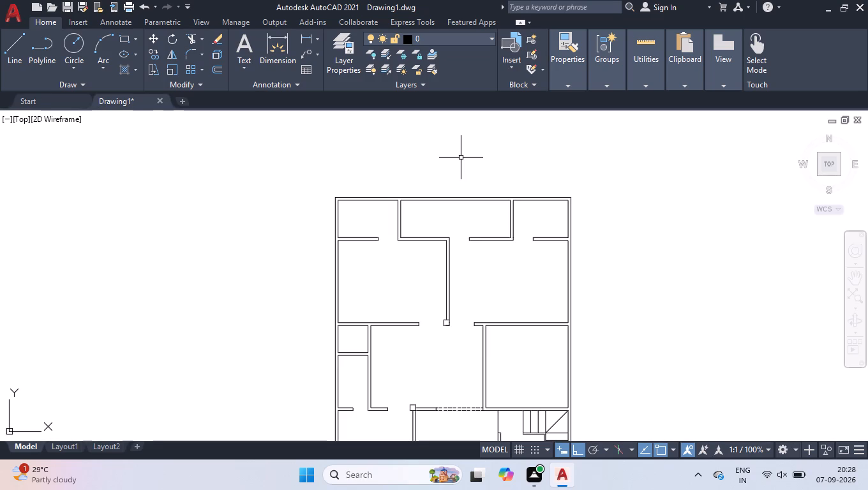
Insert the queen bed, three-seat roundback sofa, rocking chair and 36 x 72 in. dining set from DesignCenter's Home - Space Planner blocks beside the plan.
{"action": "key", "text": "ctrl+2"}
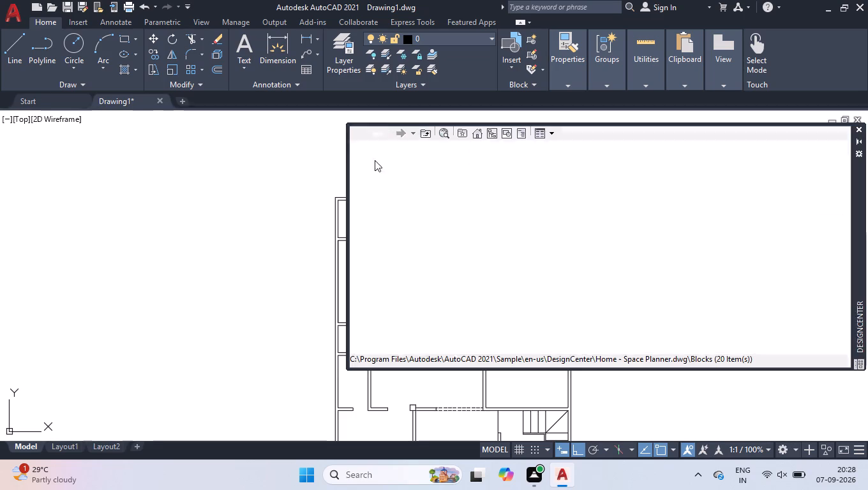
{"action": "left_click_drag", "start_coordinate": [372, 168], "coordinate": [202, 166]}
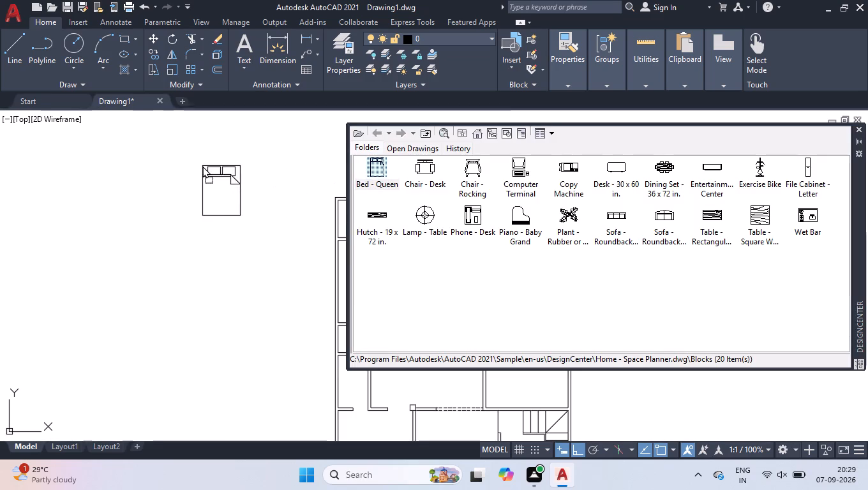
{"action": "left_click_drag", "start_coordinate": [202, 166], "coordinate": [184, 161]}
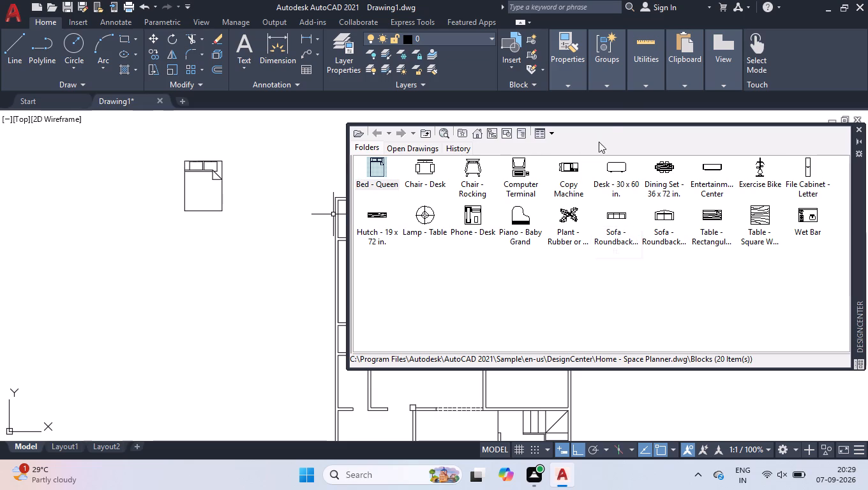
{"action": "left_click_drag", "start_coordinate": [611, 132], "coordinate": [613, 116]}
{"action": "left_click_drag", "start_coordinate": [615, 124], "coordinate": [615, 120]}
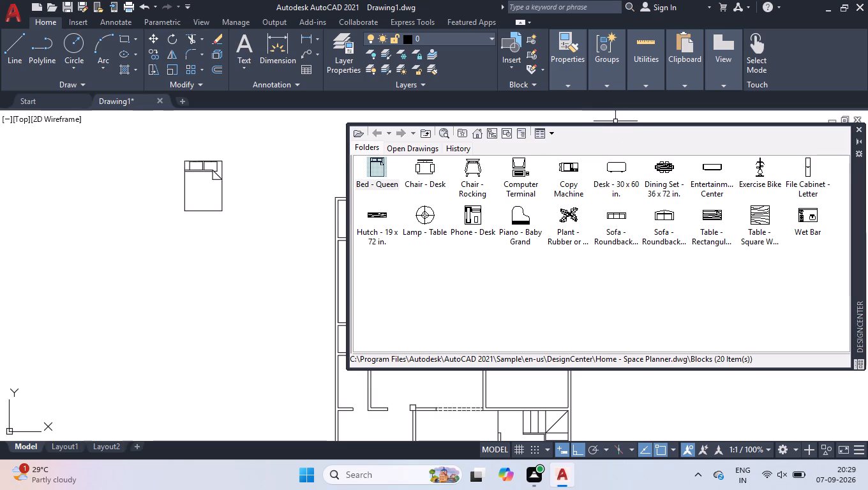
{"action": "left_click_drag", "start_coordinate": [615, 120], "coordinate": [615, 116]}
{"action": "left_click_drag", "start_coordinate": [575, 369], "coordinate": [590, 330]}
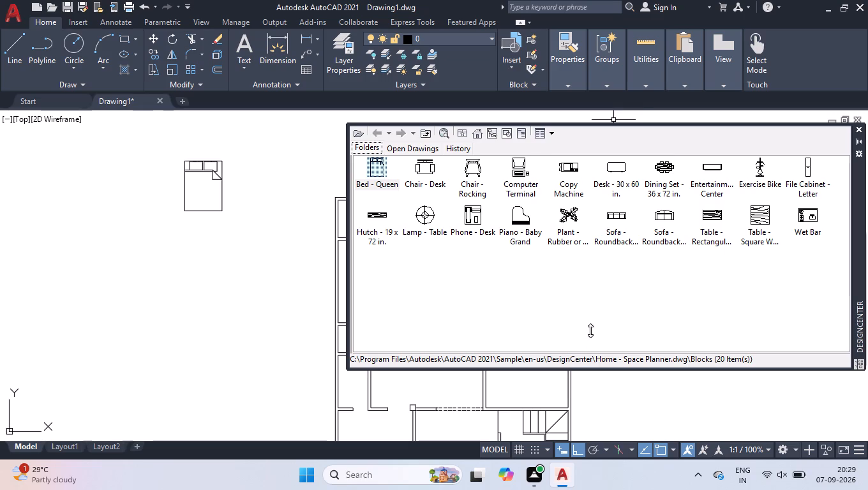
{"action": "left_click_drag", "start_coordinate": [590, 330], "coordinate": [593, 322]}
{"action": "left_click_drag", "start_coordinate": [617, 213], "coordinate": [167, 254]}
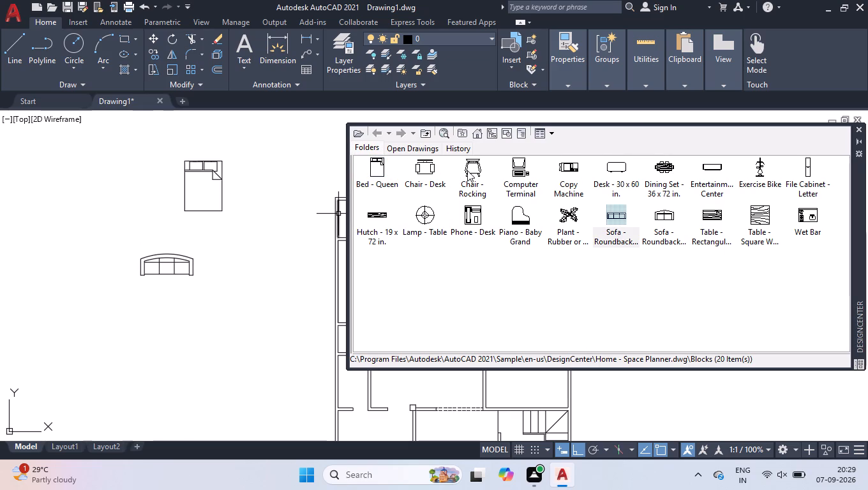
{"action": "left_click_drag", "start_coordinate": [471, 168], "coordinate": [197, 237]}
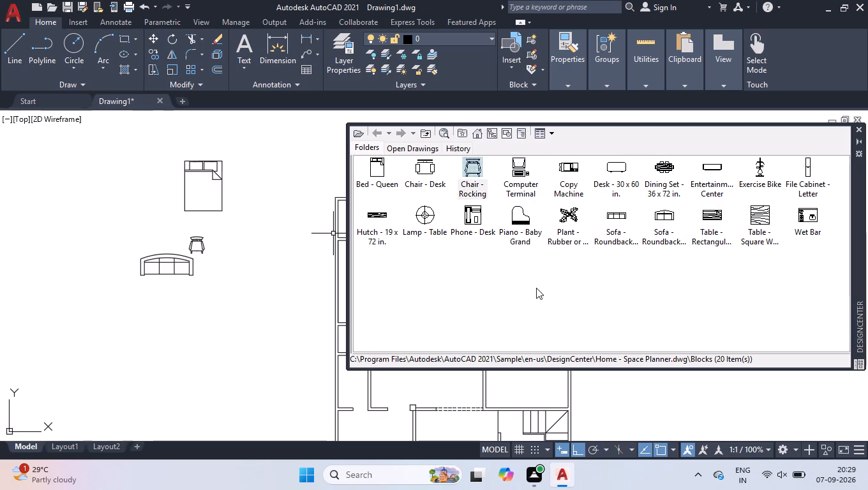
{"action": "left_click_drag", "start_coordinate": [668, 168], "coordinate": [258, 253]}
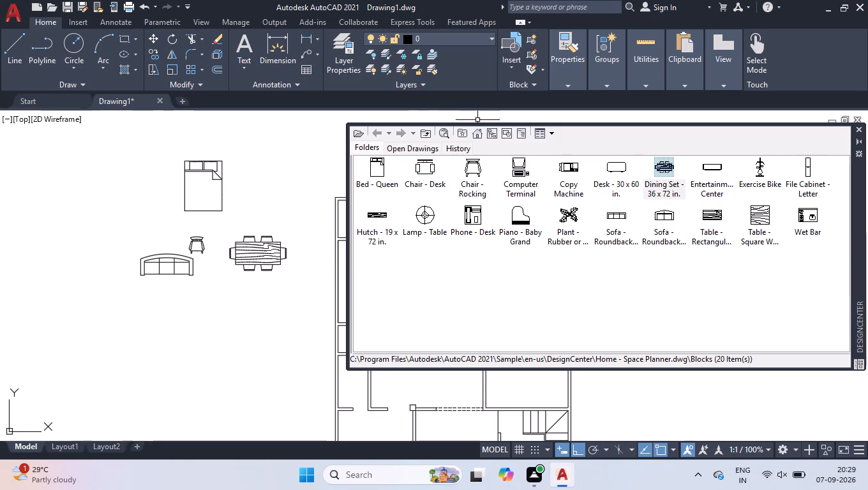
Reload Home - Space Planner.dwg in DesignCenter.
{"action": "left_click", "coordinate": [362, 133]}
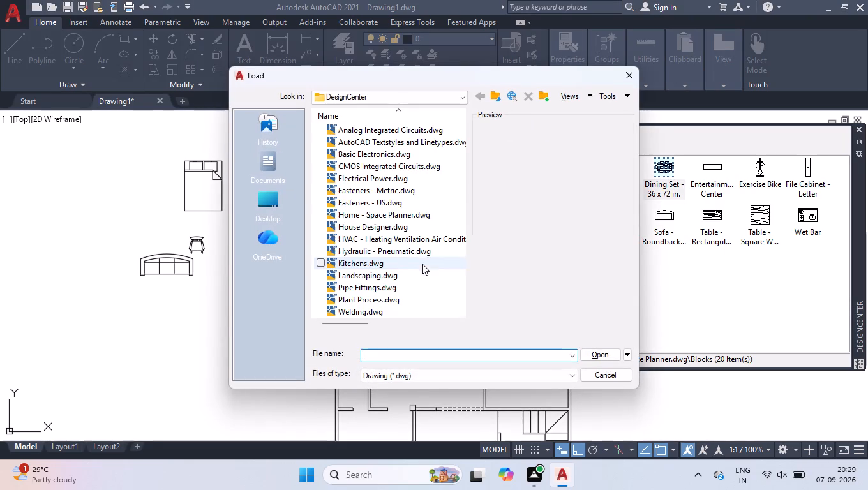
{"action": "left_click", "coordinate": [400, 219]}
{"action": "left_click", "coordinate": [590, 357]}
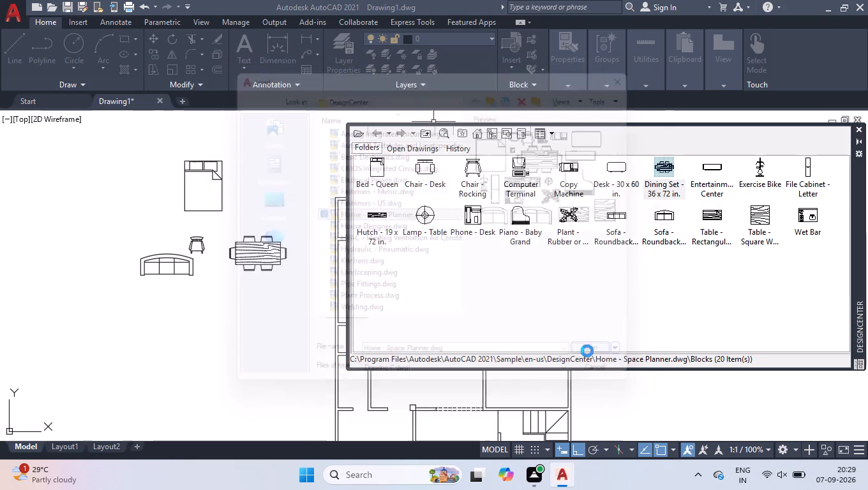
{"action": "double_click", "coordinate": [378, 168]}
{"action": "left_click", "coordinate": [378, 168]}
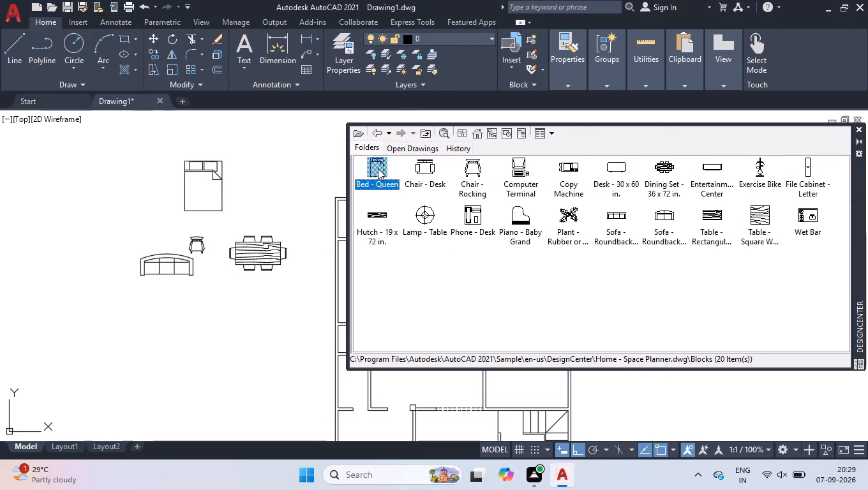
Load the House Designer.dwg blocks and insert one Sink - Oval top and two Toilet - top blocks below the sofa and dining set.
{"action": "left_click", "coordinate": [361, 130]}
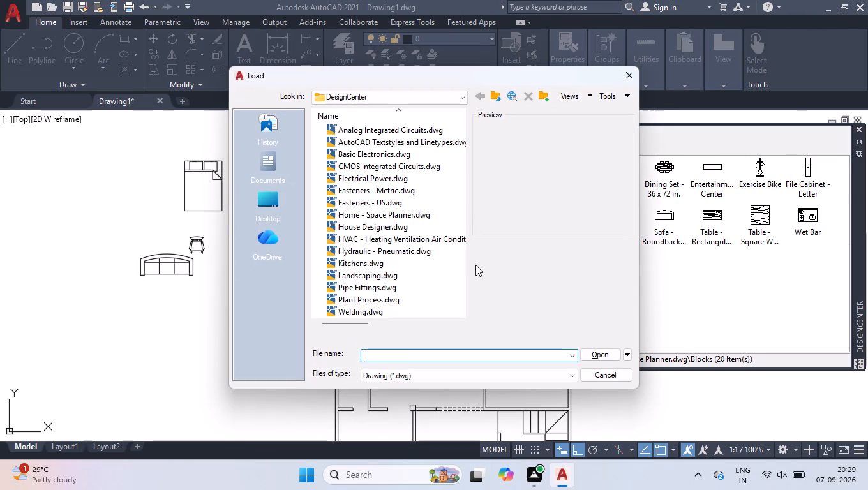
{"action": "left_click", "coordinate": [426, 226]}
{"action": "left_click", "coordinate": [602, 357]}
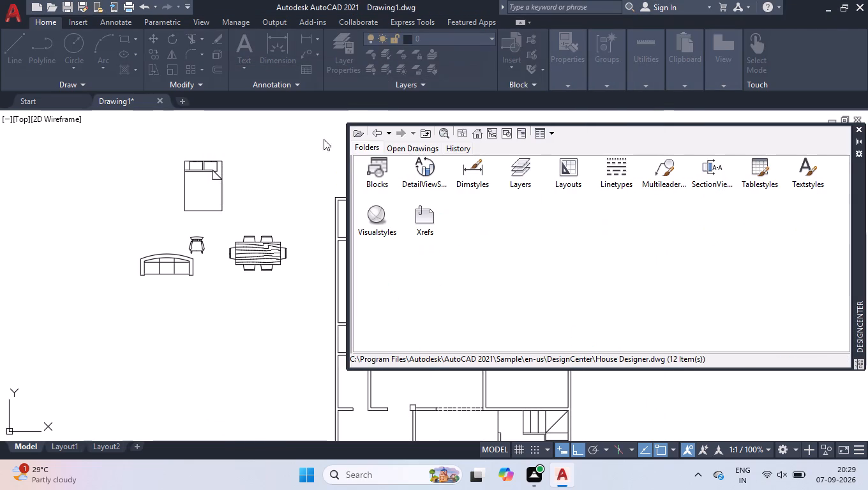
{"action": "double_click", "coordinate": [384, 163]}
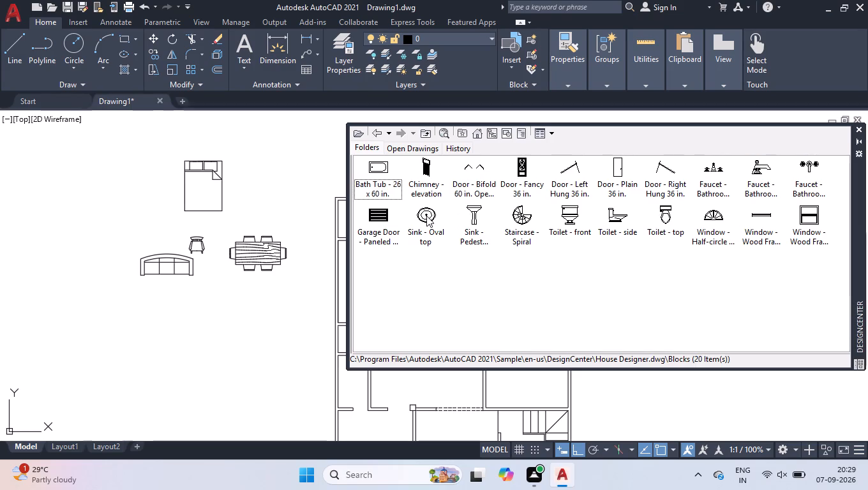
{"action": "left_click_drag", "start_coordinate": [426, 216], "coordinate": [256, 308]}
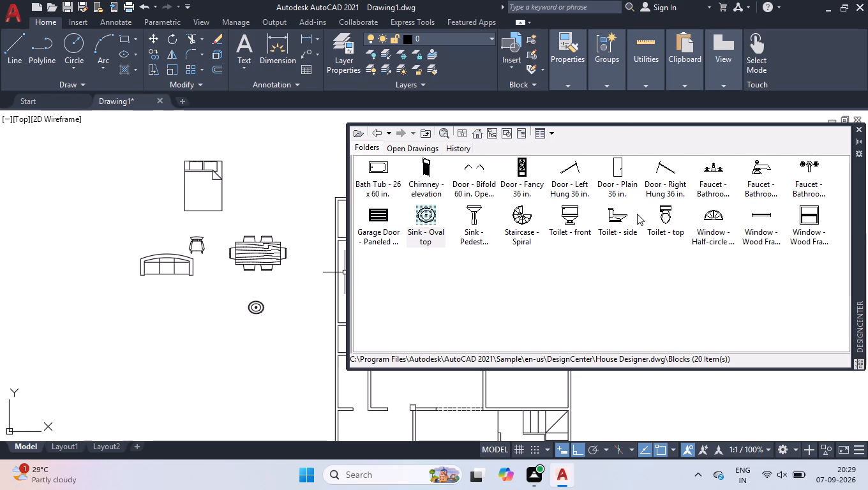
{"action": "left_click_drag", "start_coordinate": [661, 208], "coordinate": [186, 302]}
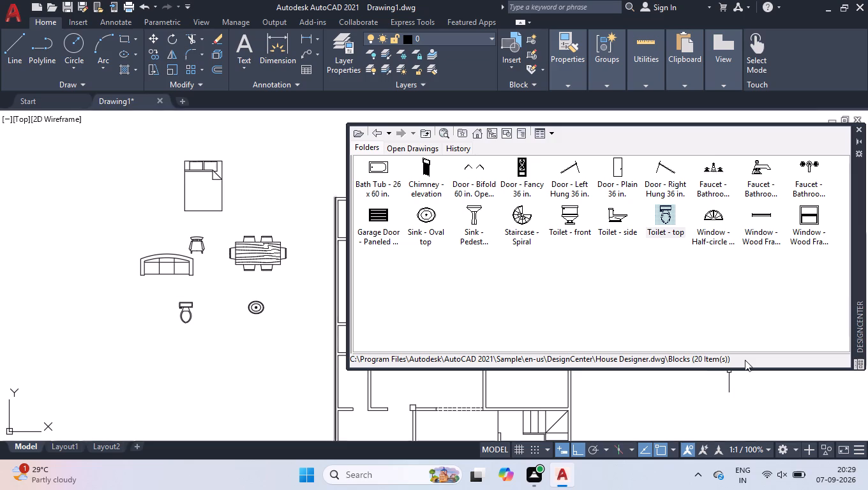
{"action": "left_click_drag", "start_coordinate": [670, 217], "coordinate": [195, 304]}
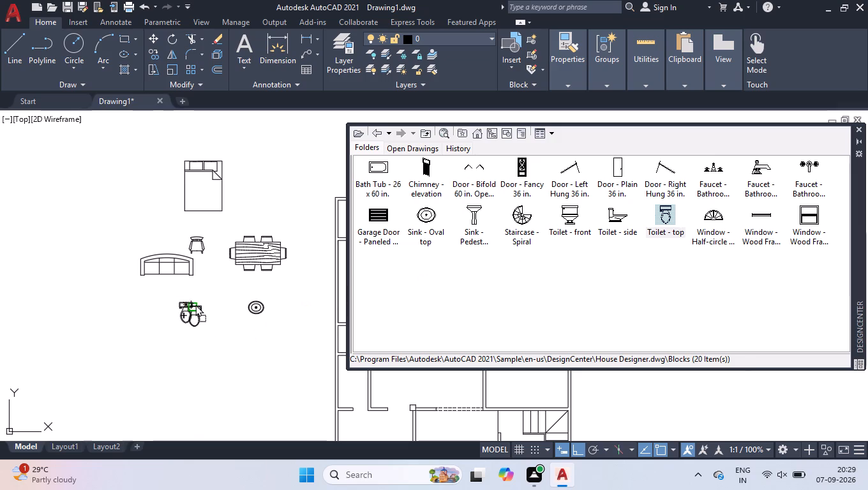
{"action": "left_click_drag", "start_coordinate": [195, 304], "coordinate": [211, 306]}
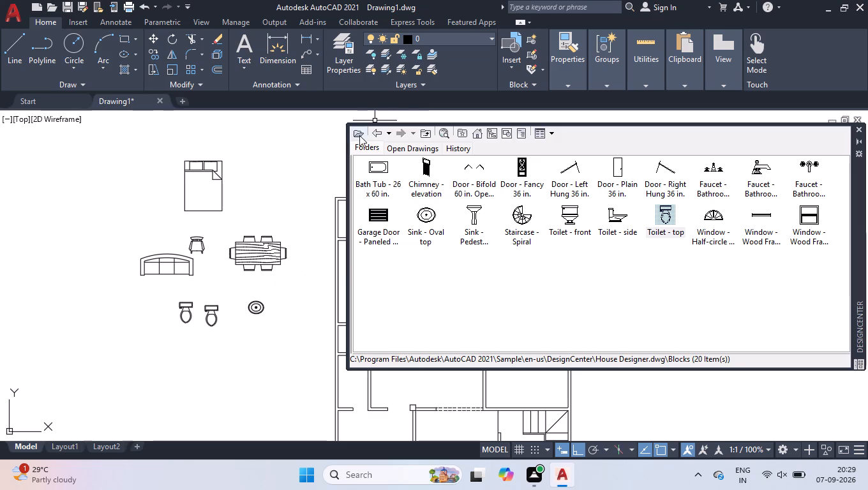
Load the Kitchens.dwg blocks, insert the Sink-double - 36 in top block below the oval sink, and close DesignCenter.
{"action": "left_click", "coordinate": [360, 135]}
{"action": "left_click", "coordinate": [402, 267]}
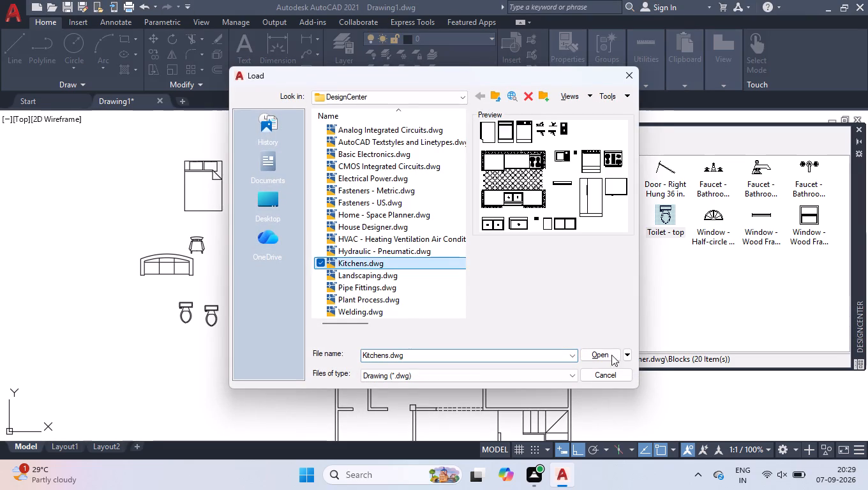
{"action": "left_click", "coordinate": [592, 358]}
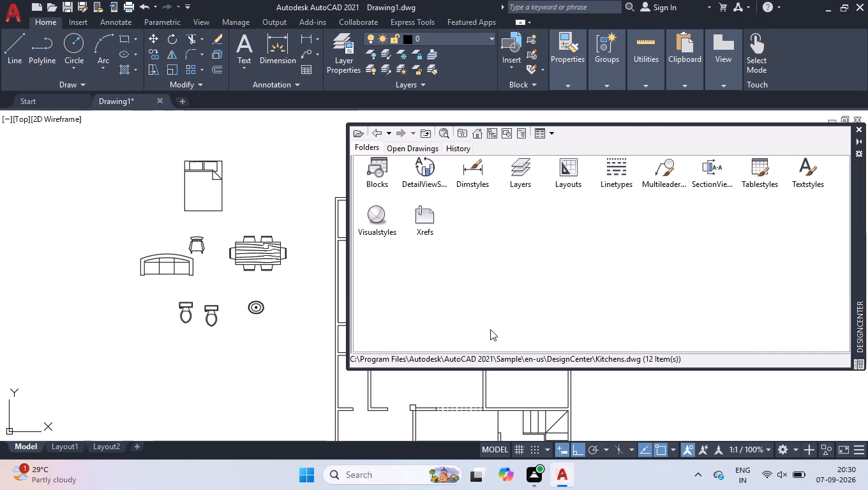
{"action": "double_click", "coordinate": [382, 163]}
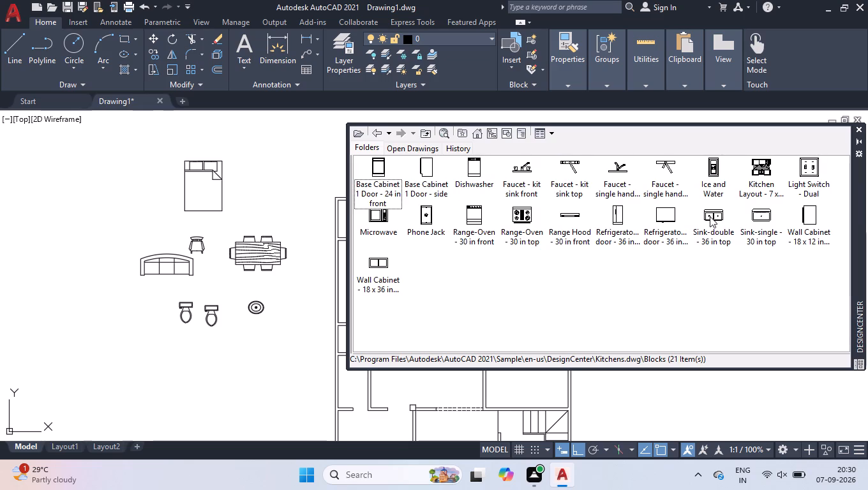
{"action": "left_click_drag", "start_coordinate": [710, 216], "coordinate": [248, 341]}
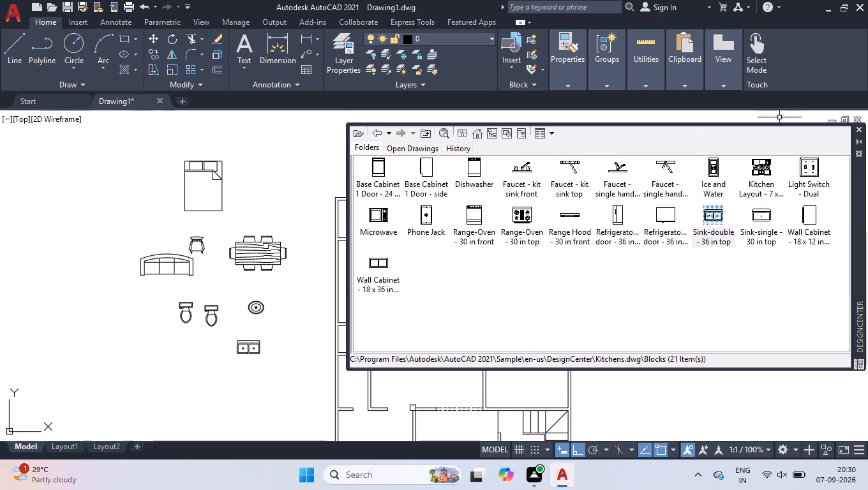
{"action": "left_click", "coordinate": [862, 130]}
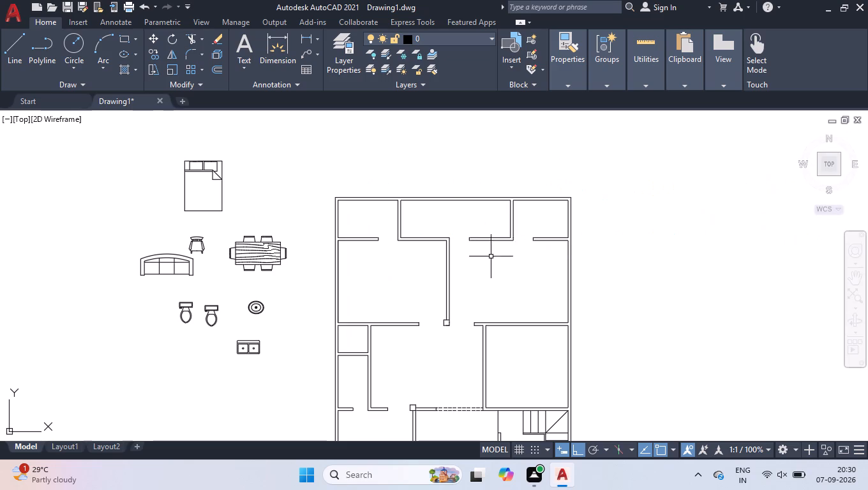
Rotate the queen bed 90° counterclockwise about its upper-left corner.
{"action": "left_click", "coordinate": [220, 180]}
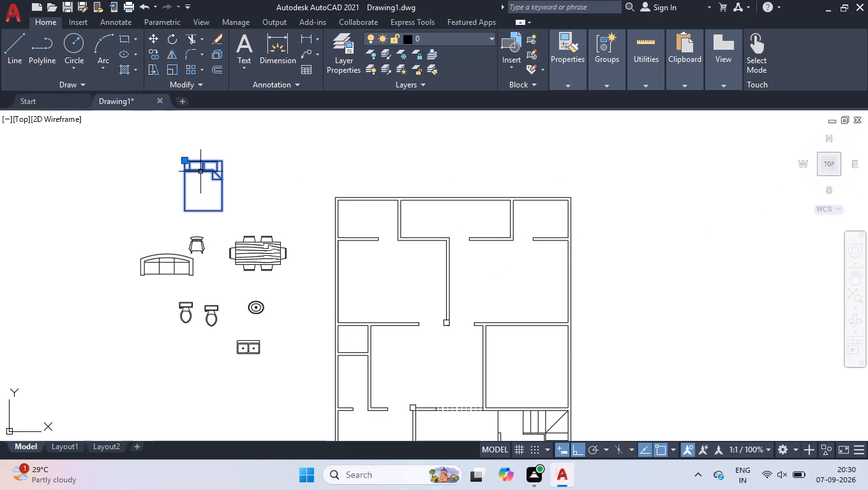
{"action": "type", "text": "ro"}
{"action": "key", "text": "Return"}
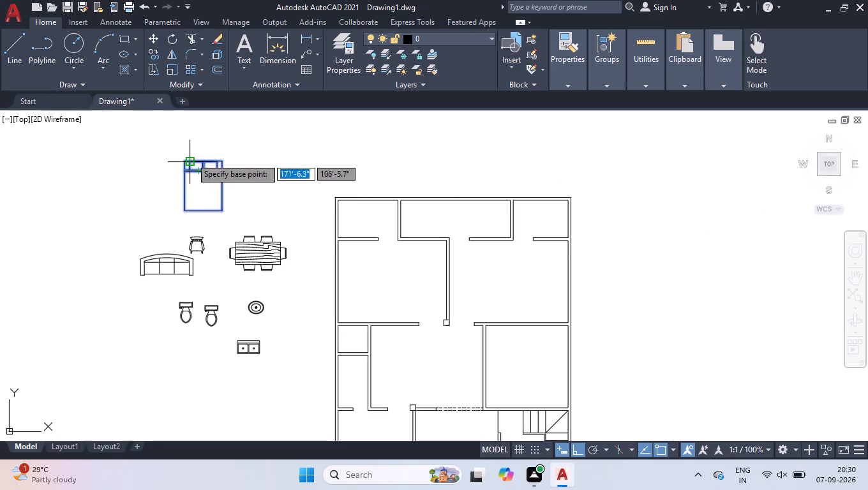
{"action": "left_click", "coordinate": [186, 163]}
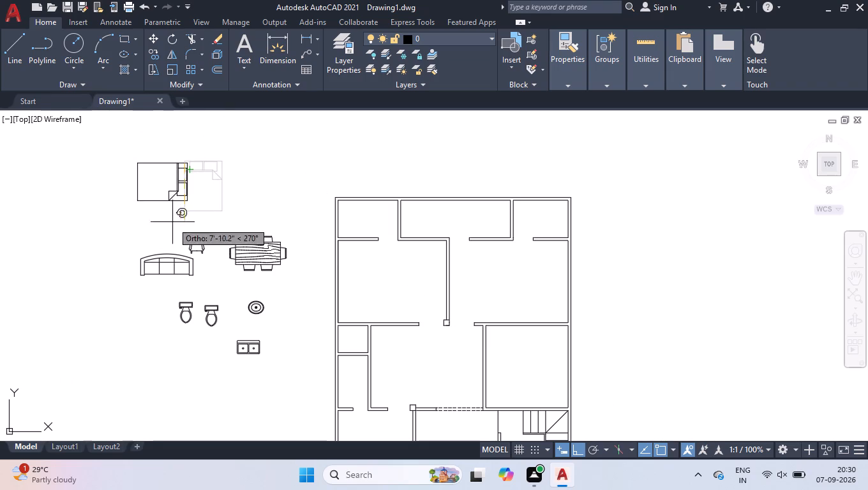
{"action": "left_click", "coordinate": [161, 115]}
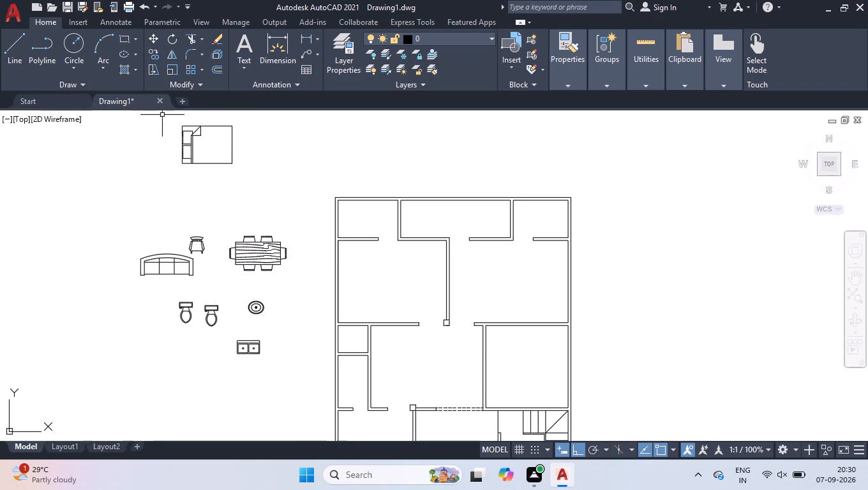
Move the queen bed by its lower-left corner into the upper-left bedroom, with its headboard against the left exterior wall.
{"action": "left_click", "coordinate": [184, 146]}
{"action": "left_click", "coordinate": [183, 163]}
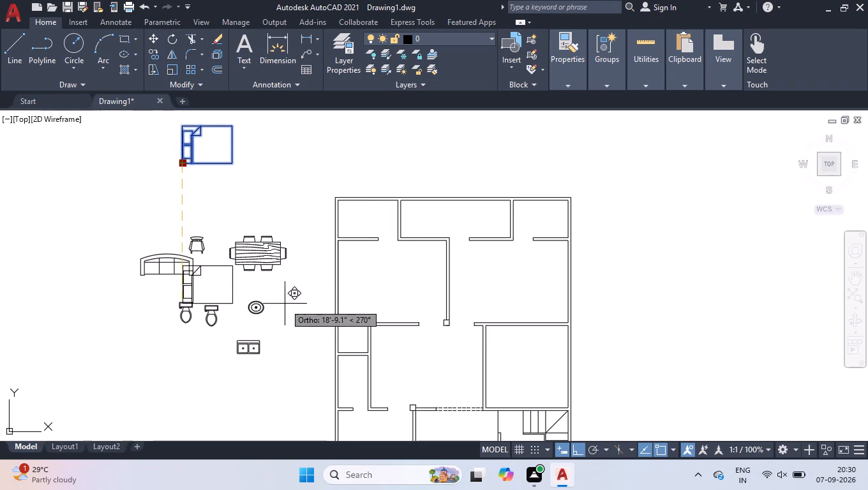
{"action": "left_click", "coordinate": [594, 452]}
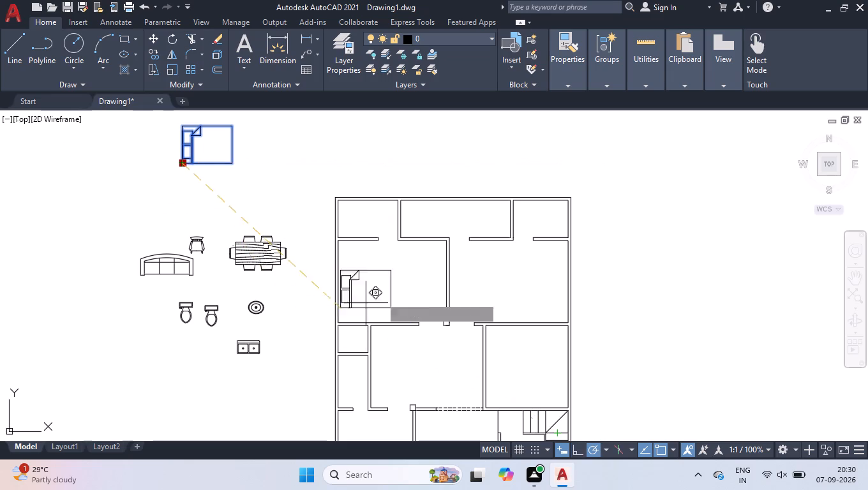
{"action": "scroll", "coordinate": [340, 308], "scroll_direction": "up", "scroll_amount": 2}
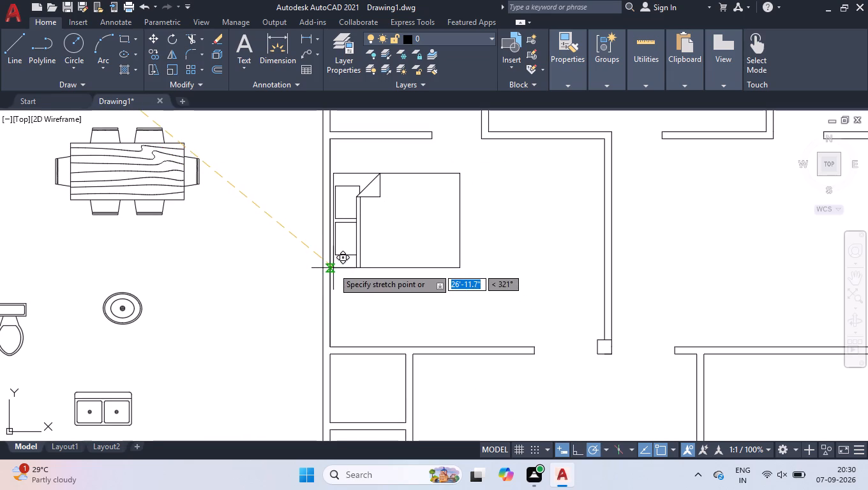
{"action": "left_click", "coordinate": [333, 268]}
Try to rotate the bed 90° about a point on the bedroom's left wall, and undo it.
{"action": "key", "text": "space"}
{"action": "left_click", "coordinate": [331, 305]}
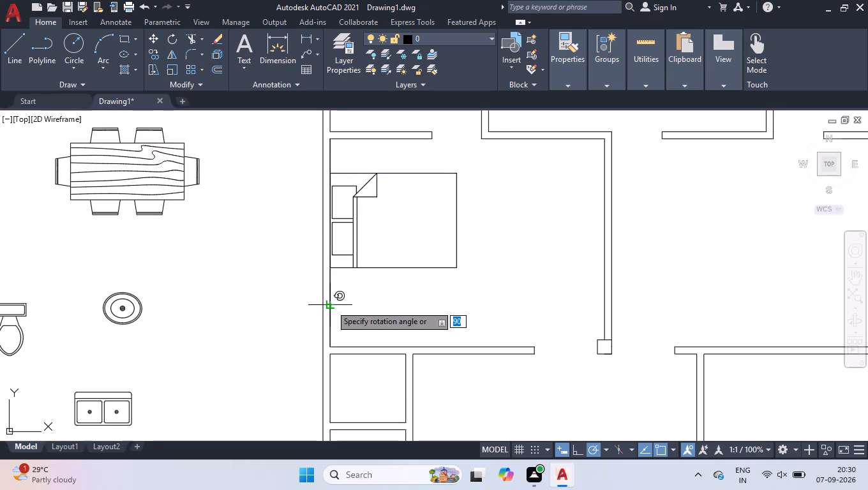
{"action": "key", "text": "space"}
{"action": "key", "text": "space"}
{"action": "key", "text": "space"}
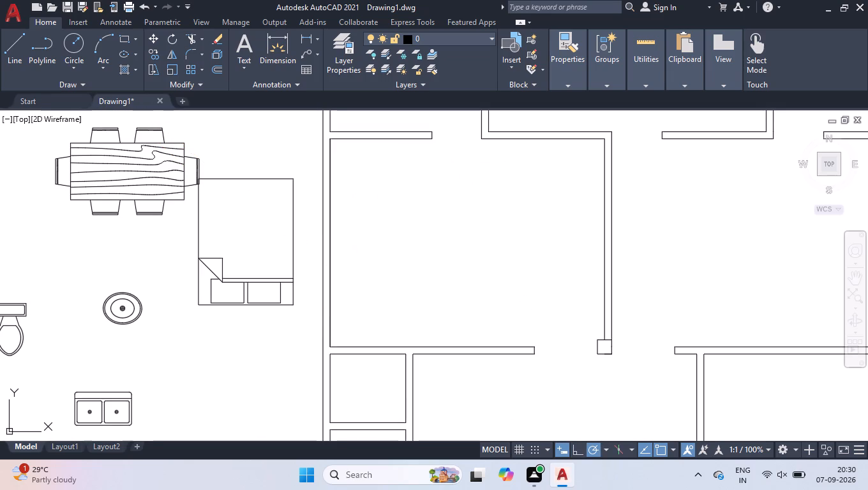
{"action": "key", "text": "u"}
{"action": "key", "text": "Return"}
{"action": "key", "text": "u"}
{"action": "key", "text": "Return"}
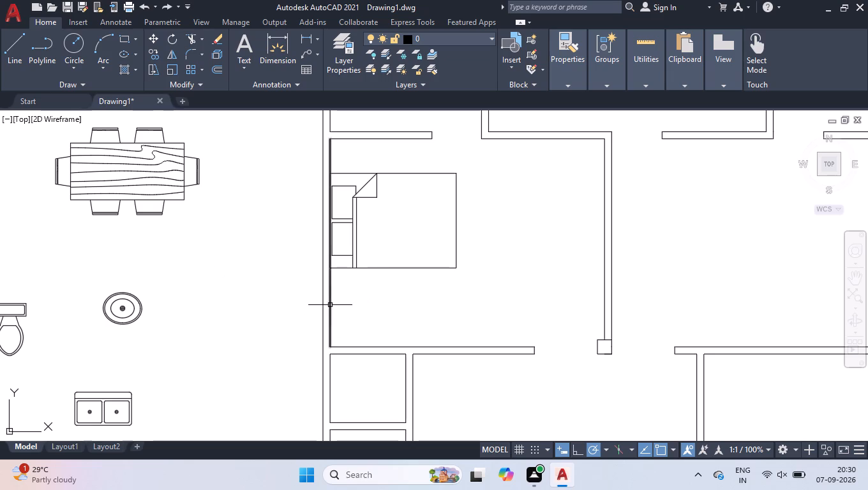
Delete the vertical line along the inner face of the left exterior wall beside the bed.
{"action": "left_click", "coordinate": [330, 305]}
{"action": "key", "text": "Delete"}
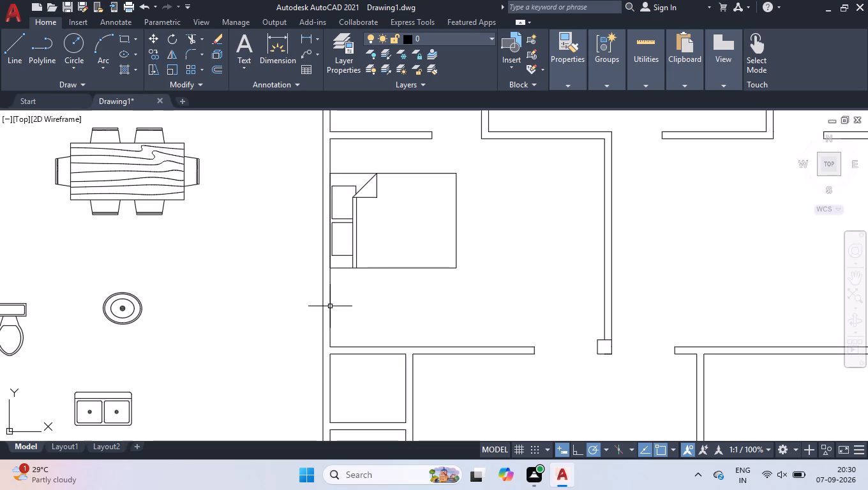
Copy the bed from its lower-left corner about 25'-5" straight down into the lower-left bedroom, against the same wall.
{"action": "scroll", "coordinate": [334, 313], "scroll_direction": "down", "scroll_amount": 3}
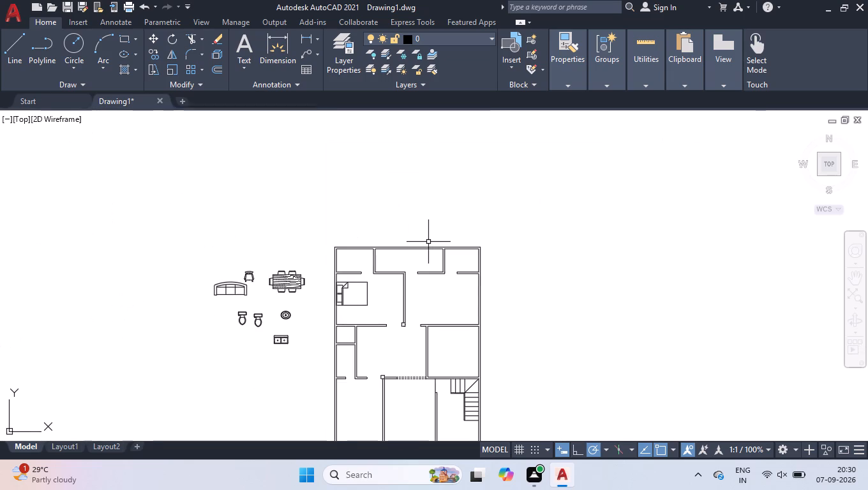
{"action": "scroll", "coordinate": [529, 226], "scroll_direction": "down", "scroll_amount": 1}
{"action": "scroll", "coordinate": [515, 255], "scroll_direction": "up", "scroll_amount": 1}
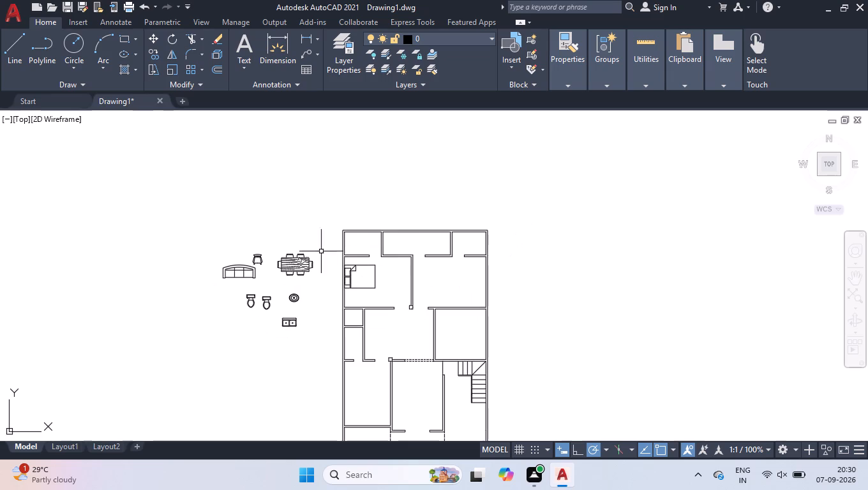
{"action": "left_click", "coordinate": [375, 282]}
{"action": "type", "text": "cop"}
{"action": "key", "text": "Return"}
{"action": "scroll", "coordinate": [345, 267], "scroll_direction": "up", "scroll_amount": 2}
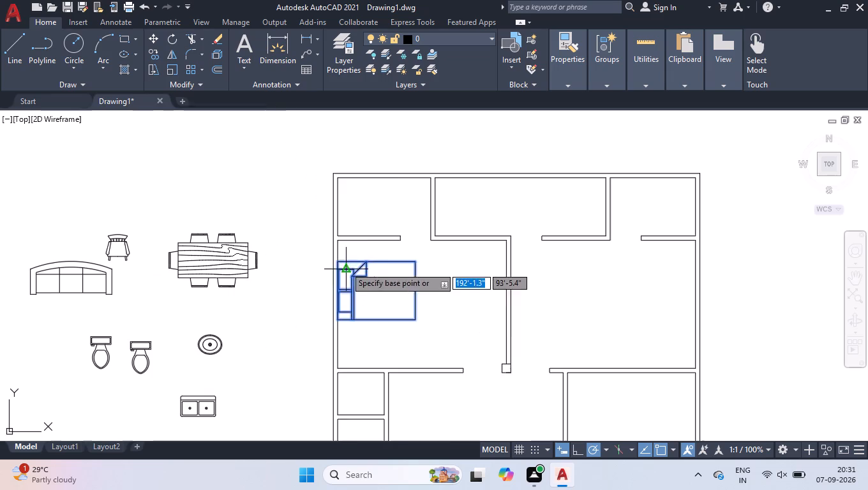
{"action": "scroll", "coordinate": [329, 322], "scroll_direction": "up", "scroll_amount": 3}
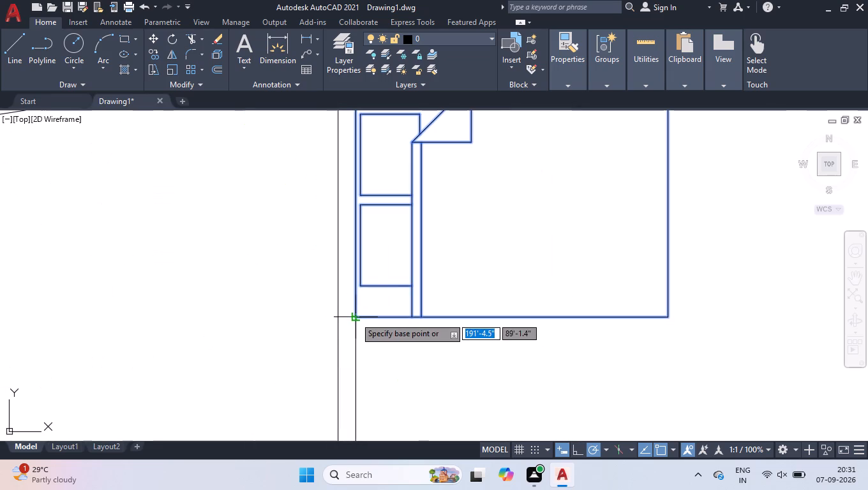
{"action": "left_click", "coordinate": [355, 317]}
{"action": "scroll", "coordinate": [364, 338], "scroll_direction": "down", "scroll_amount": 2}
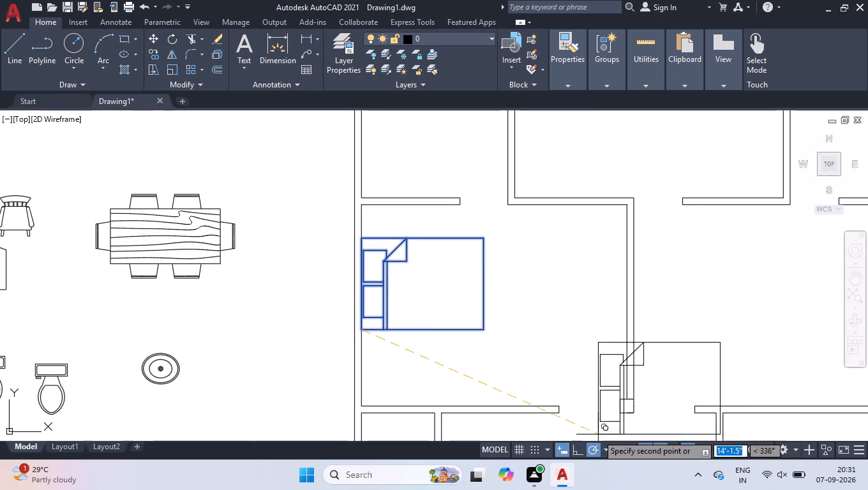
{"action": "left_click", "coordinate": [576, 447]}
{"action": "scroll", "coordinate": [567, 357], "scroll_direction": "down", "scroll_amount": 4}
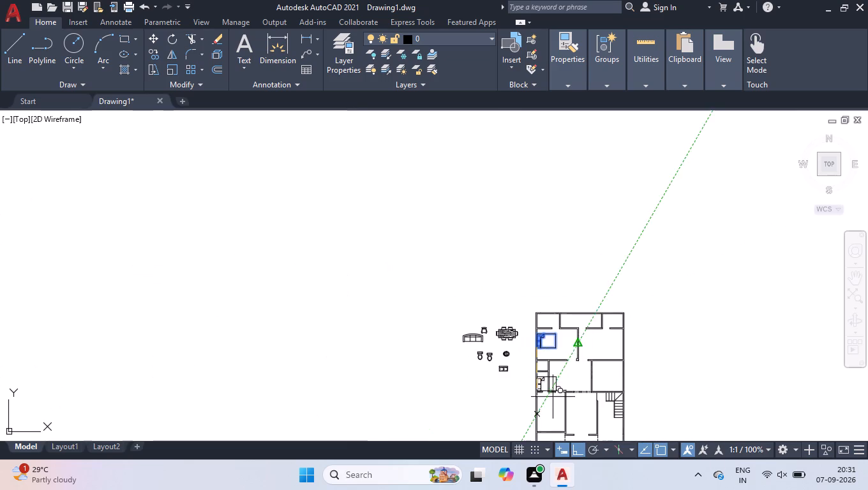
{"action": "scroll", "coordinate": [540, 424], "scroll_direction": "up", "scroll_amount": 2}
{"action": "scroll", "coordinate": [555, 358], "scroll_direction": "down", "scroll_amount": 3}
{"action": "scroll", "coordinate": [556, 382], "scroll_direction": "up", "scroll_amount": 3}
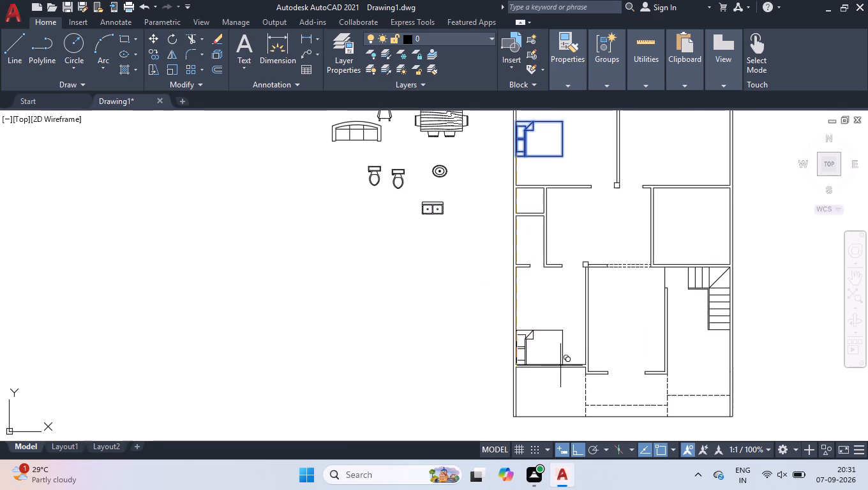
{"action": "scroll", "coordinate": [563, 334], "scroll_direction": "up", "scroll_amount": 2}
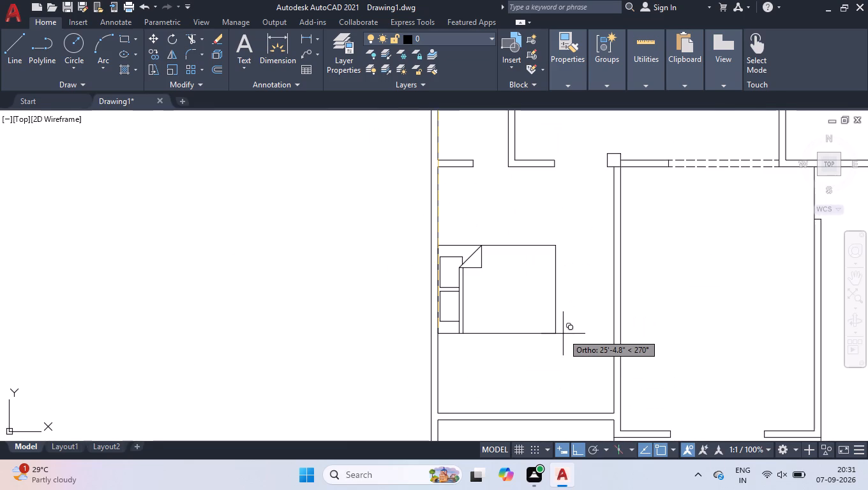
{"action": "left_click", "coordinate": [563, 334]}
{"action": "key", "text": "space"}
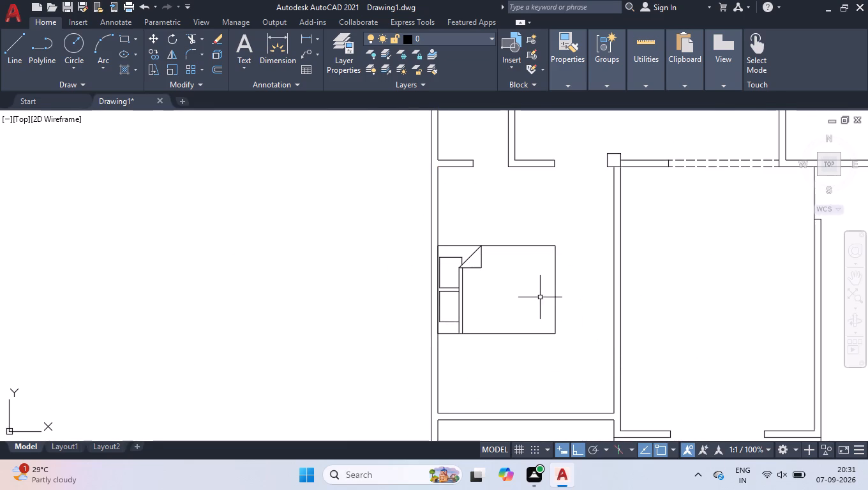
Mirror the upper-left bed about the vertical line through the top wall's midpoint into the upper-right bedroom, keeping the original.
{"action": "scroll", "coordinate": [532, 300], "scroll_direction": "down", "scroll_amount": 4}
{"action": "scroll", "coordinate": [565, 216], "scroll_direction": "up", "scroll_amount": 2}
{"action": "left_click", "coordinate": [497, 244]}
{"action": "left_click", "coordinate": [474, 261]}
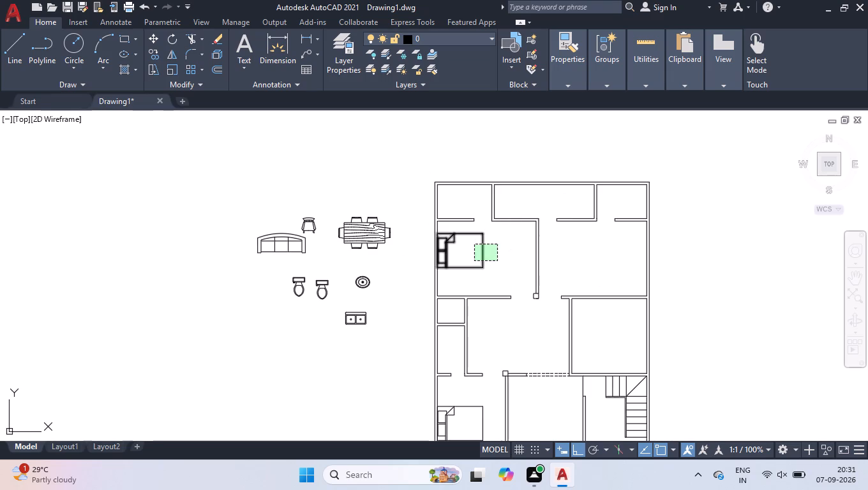
{"action": "type", "text": "mi"}
{"action": "key", "text": "Return"}
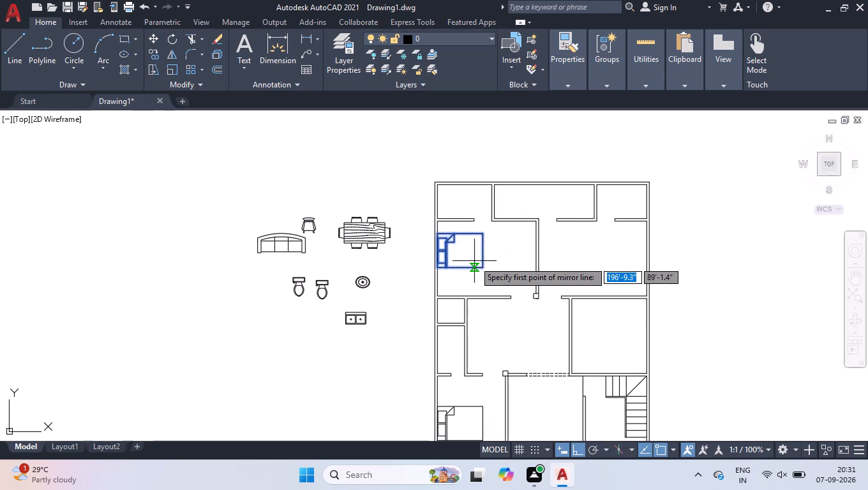
{"action": "left_click", "coordinate": [544, 181]}
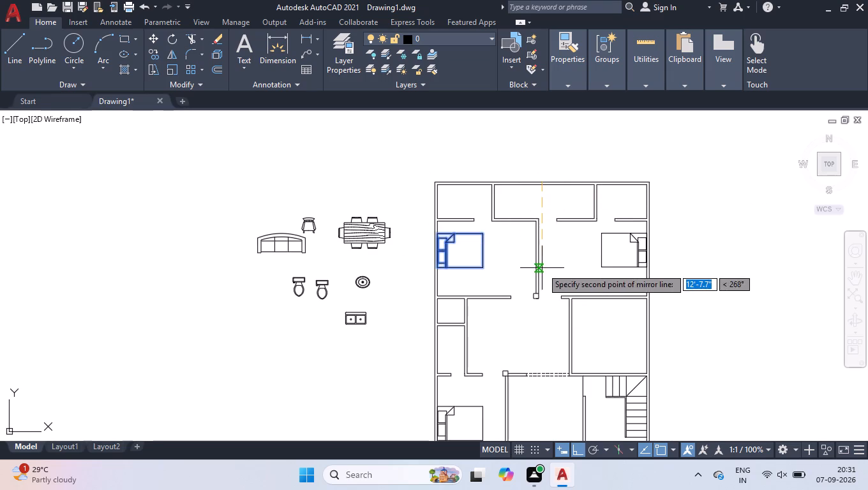
{"action": "left_click", "coordinate": [537, 343]}
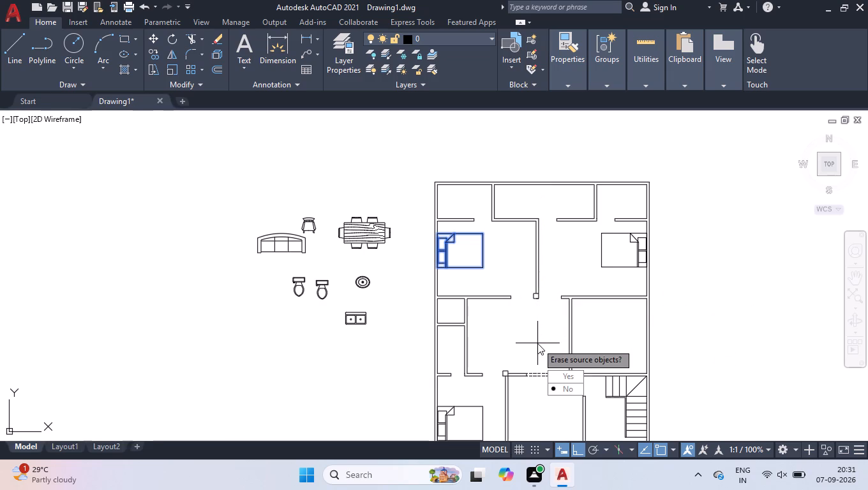
{"action": "left_click_drag", "start_coordinate": [557, 387], "coordinate": [537, 343]}
Rotate the dining set and the sofa together 90° counterclockwise about the midpoint of the sofa's back.
{"action": "scroll", "coordinate": [518, 188], "scroll_direction": "down", "scroll_amount": 1}
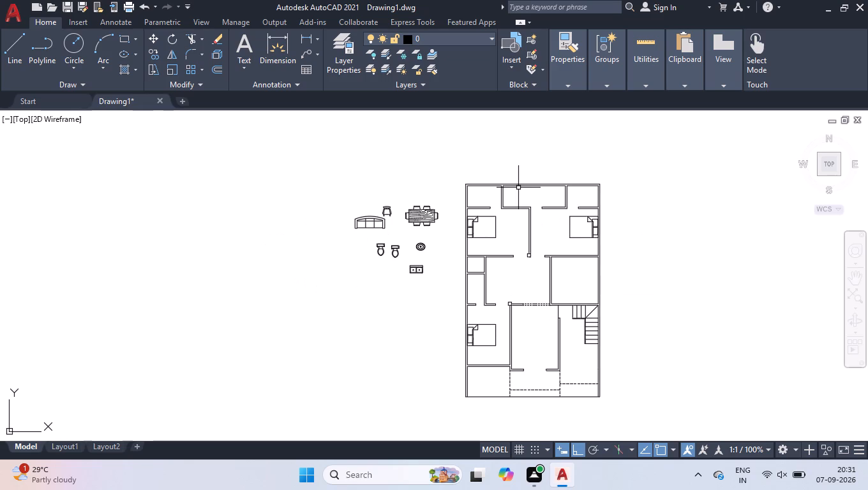
{"action": "scroll", "coordinate": [425, 202], "scroll_direction": "up", "scroll_amount": 3}
{"action": "left_click", "coordinate": [435, 214]}
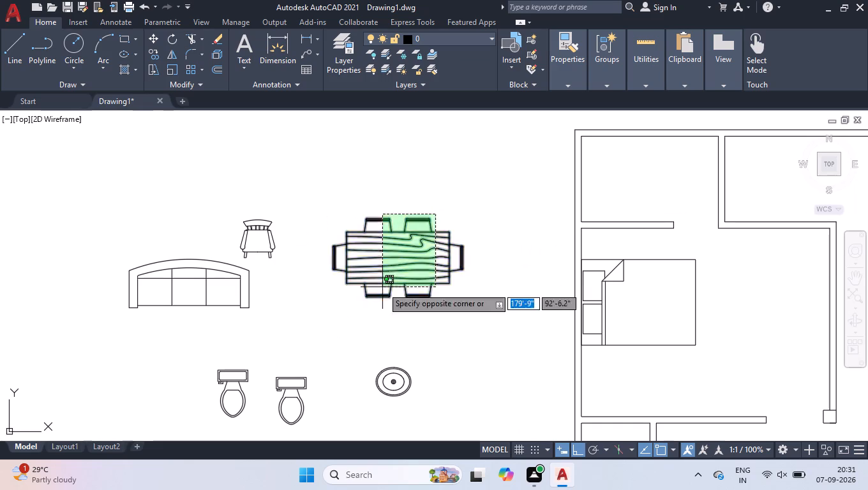
{"action": "left_click", "coordinate": [382, 287]}
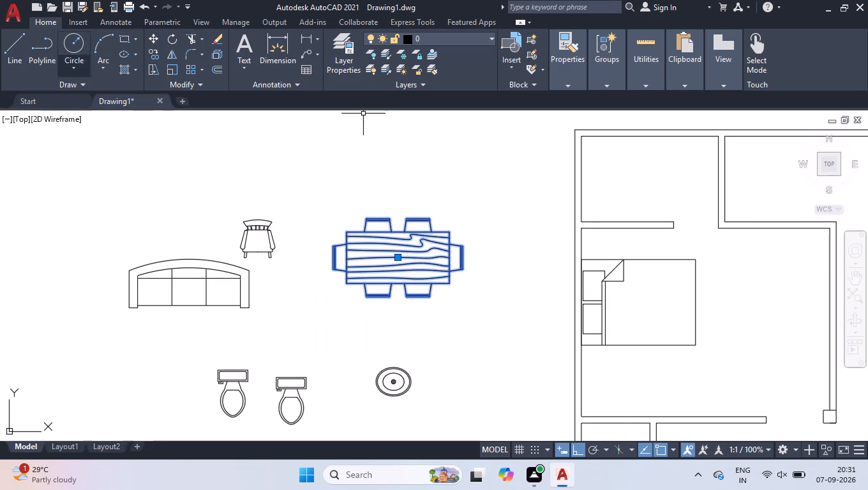
{"action": "left_click", "coordinate": [171, 241]}
{"action": "left_click", "coordinate": [149, 295]}
{"action": "type", "text": "ro"}
{"action": "key", "text": "Return"}
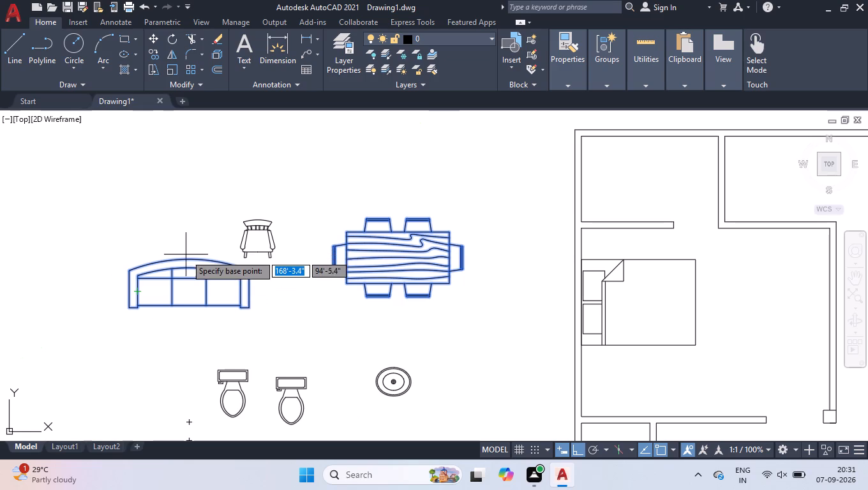
{"action": "left_click", "coordinate": [186, 256]}
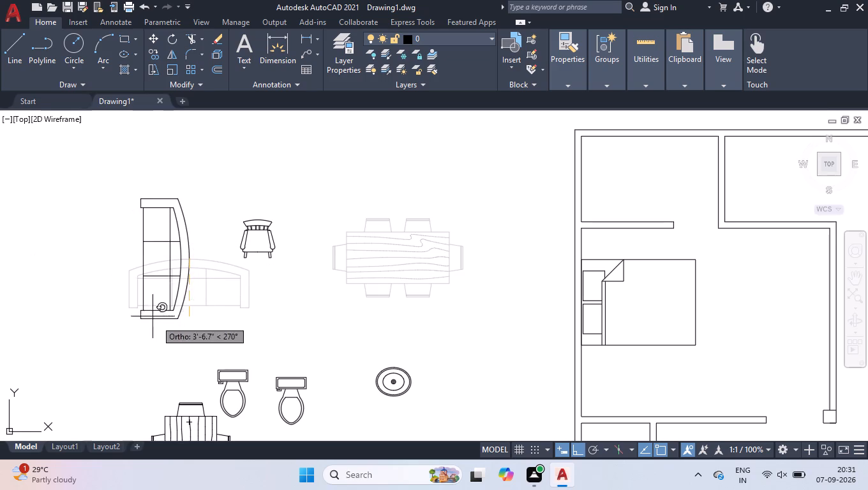
{"action": "left_click", "coordinate": [183, 196]}
Move the rotated sofa by its back midpoint onto the left wall of the central hall and shift it slightly up along it.
{"action": "left_click", "coordinate": [212, 241]}
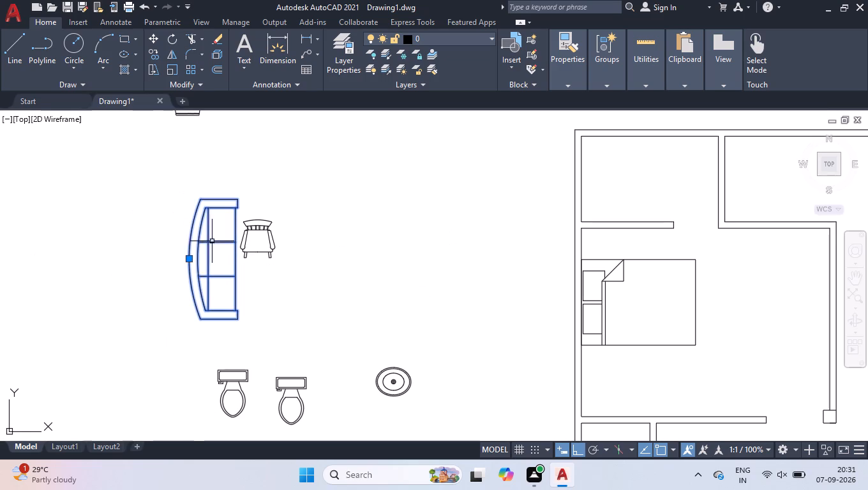
{"action": "left_click", "coordinate": [190, 262]}
{"action": "scroll", "coordinate": [264, 293], "scroll_direction": "down", "scroll_amount": 3}
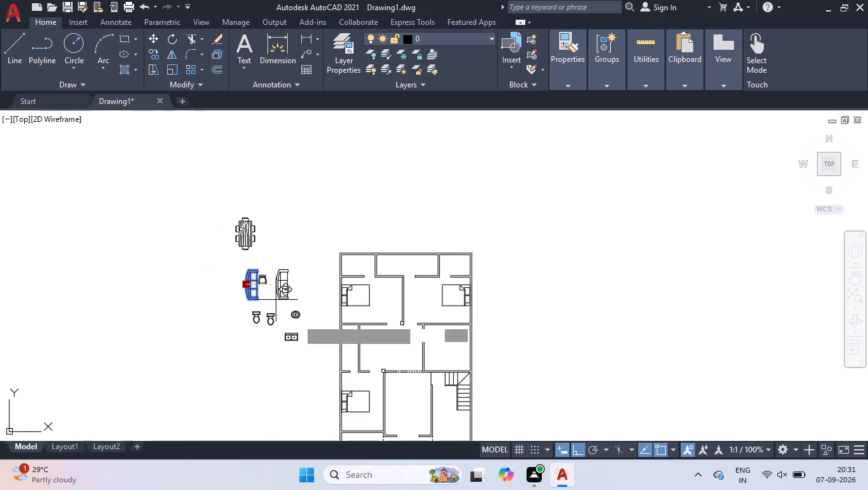
{"action": "left_click", "coordinate": [595, 450]}
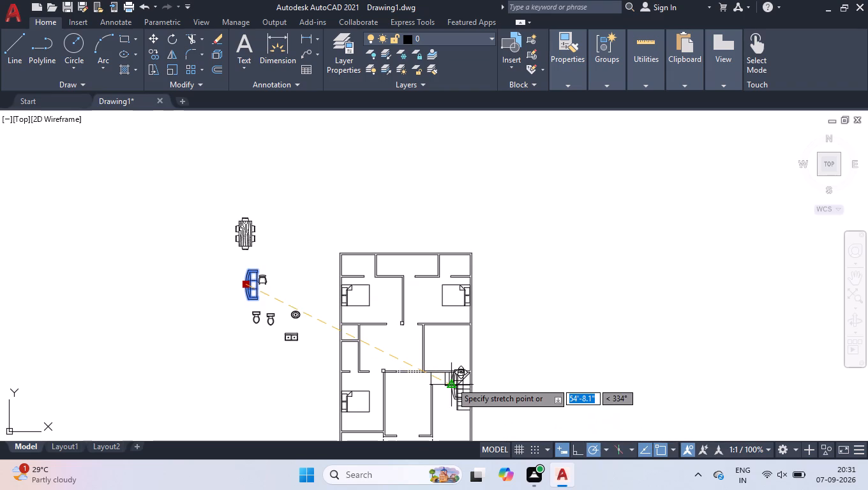
{"action": "scroll", "coordinate": [372, 367], "scroll_direction": "up", "scroll_amount": 3}
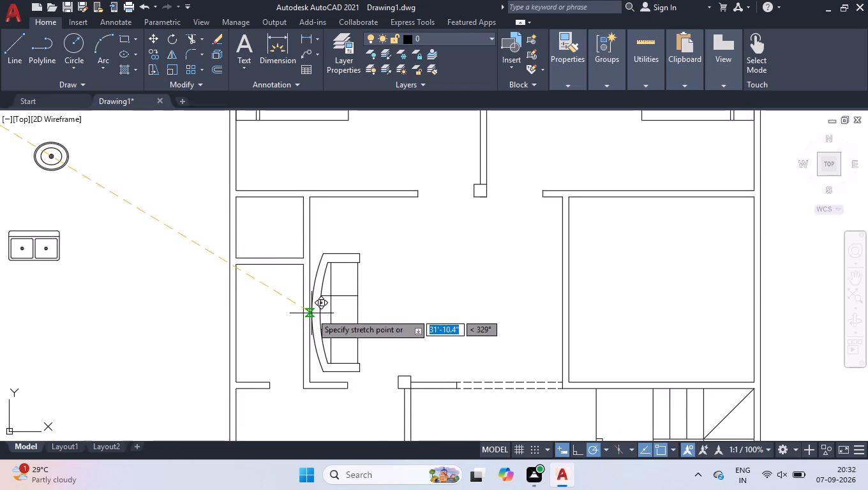
{"action": "left_click", "coordinate": [310, 316]}
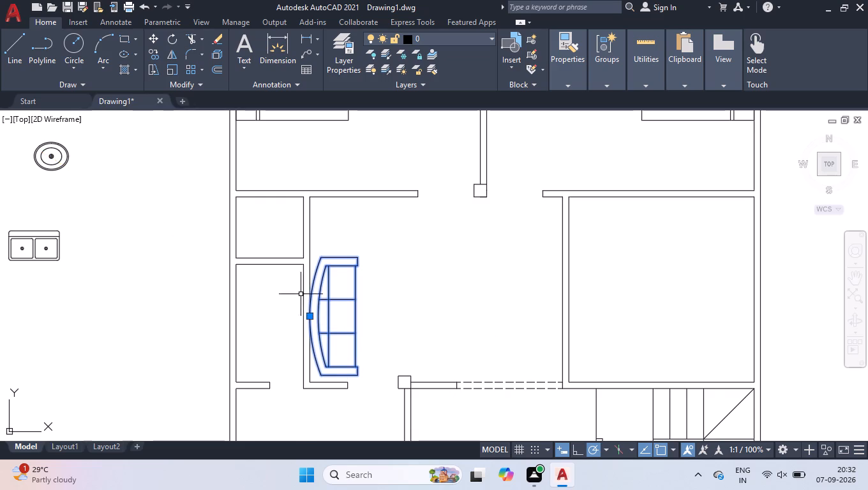
{"action": "scroll", "coordinate": [314, 267], "scroll_direction": "up", "scroll_amount": 2}
{"action": "scroll", "coordinate": [306, 351], "scroll_direction": "down", "scroll_amount": 2}
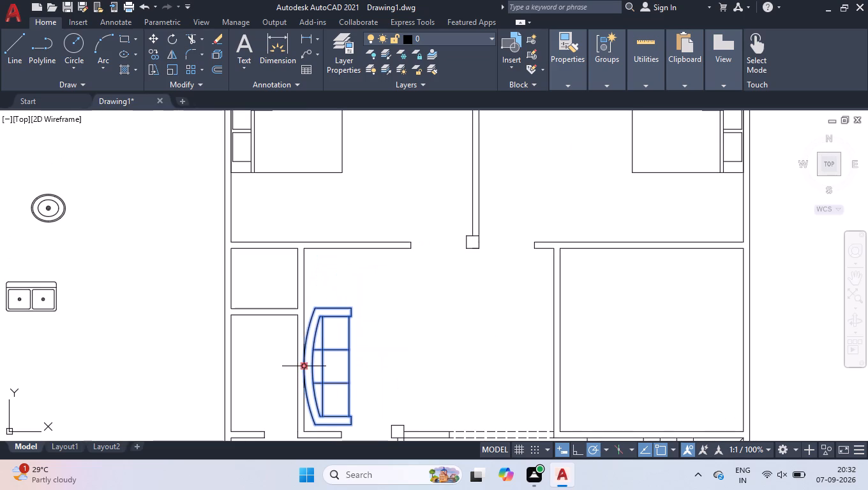
{"action": "left_click", "coordinate": [302, 364]}
{"action": "left_click", "coordinate": [308, 337]}
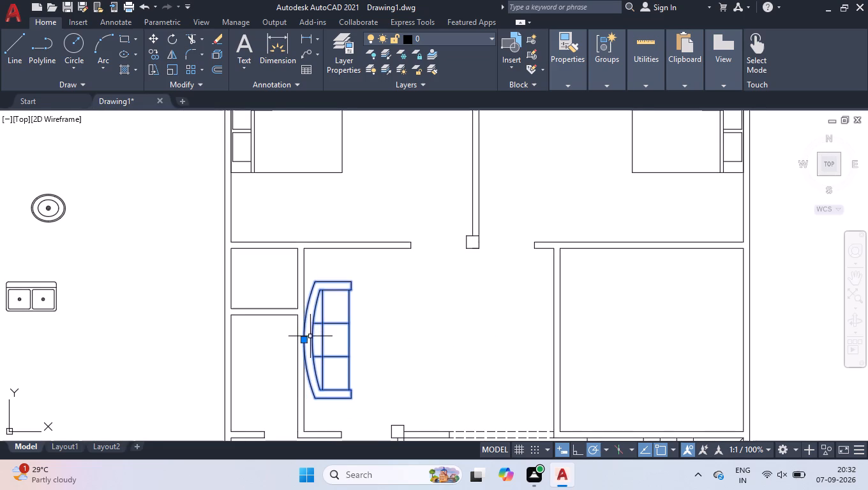
Move the armchair by the grip on its back into the central hall, against the upper wall just beyond the sofa's upper end.
{"action": "scroll", "coordinate": [349, 268], "scroll_direction": "down", "scroll_amount": 2}
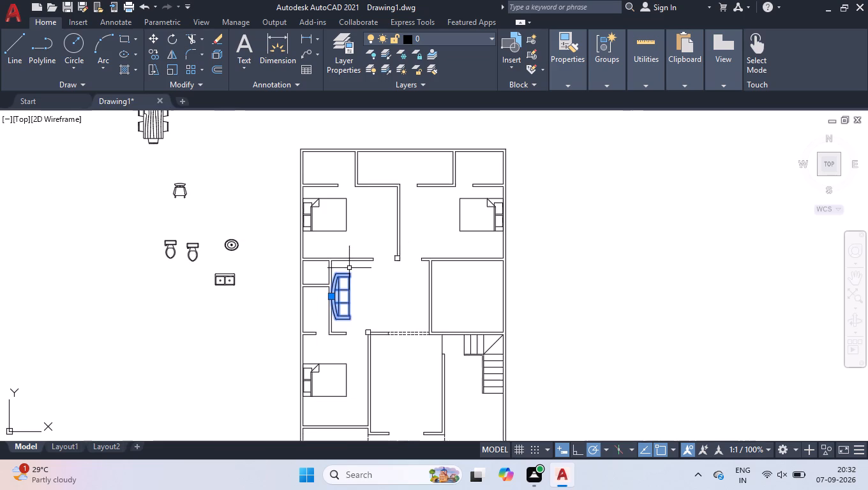
{"action": "left_click", "coordinate": [182, 184]}
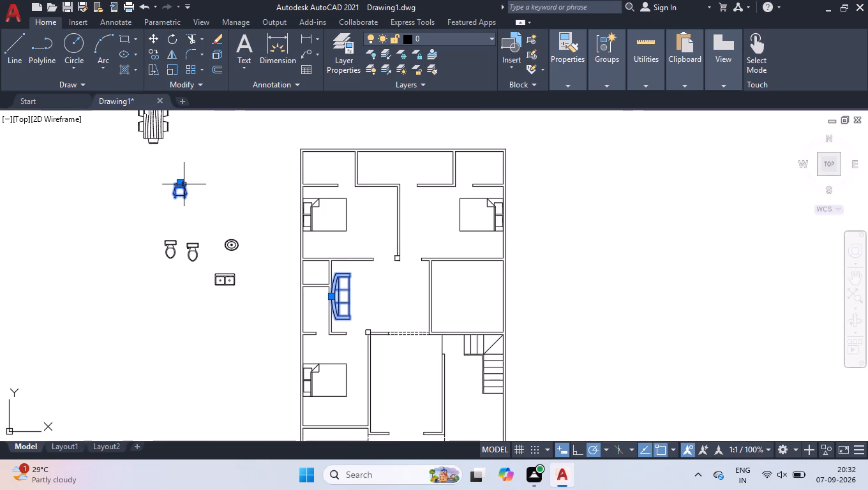
{"action": "left_click", "coordinate": [181, 184]}
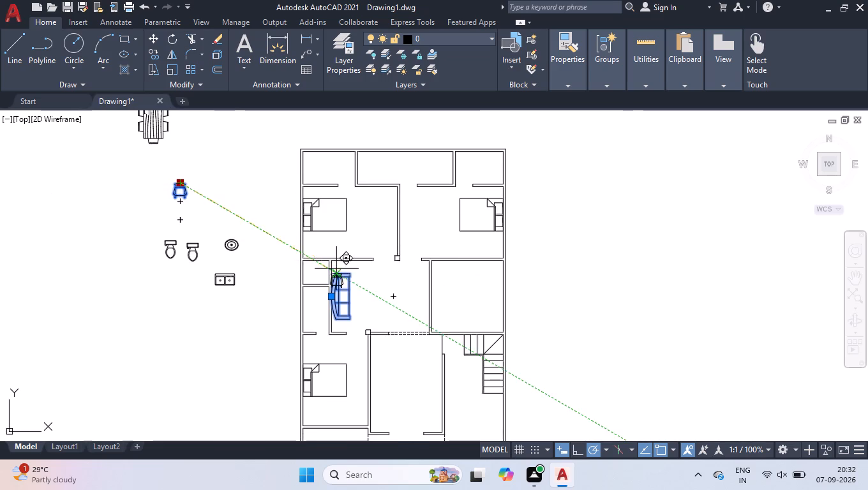
{"action": "scroll", "coordinate": [350, 271], "scroll_direction": "up", "scroll_amount": 4}
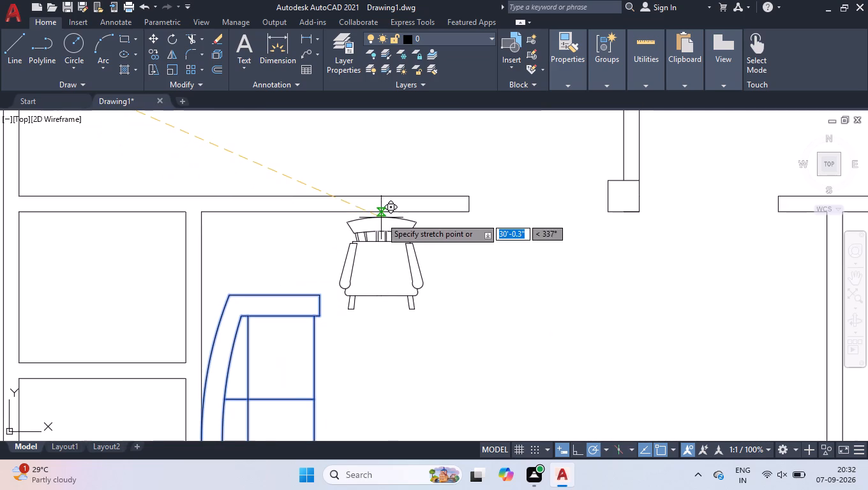
{"action": "left_click", "coordinate": [380, 216]}
{"action": "right_click", "coordinate": [424, 332]}
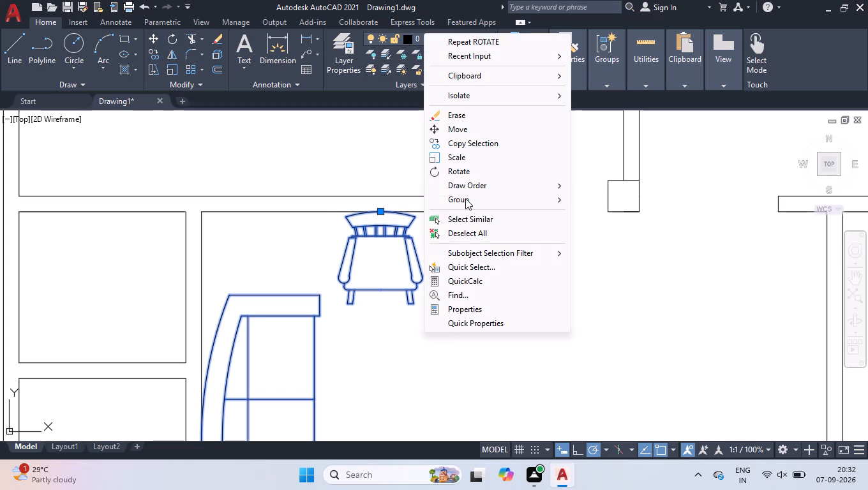
{"action": "left_click", "coordinate": [470, 231]}
Quick-measure the width and depth of the space below the lower-left bedroom at the front of the plan.
{"action": "scroll", "coordinate": [429, 258], "scroll_direction": "down", "scroll_amount": 5}
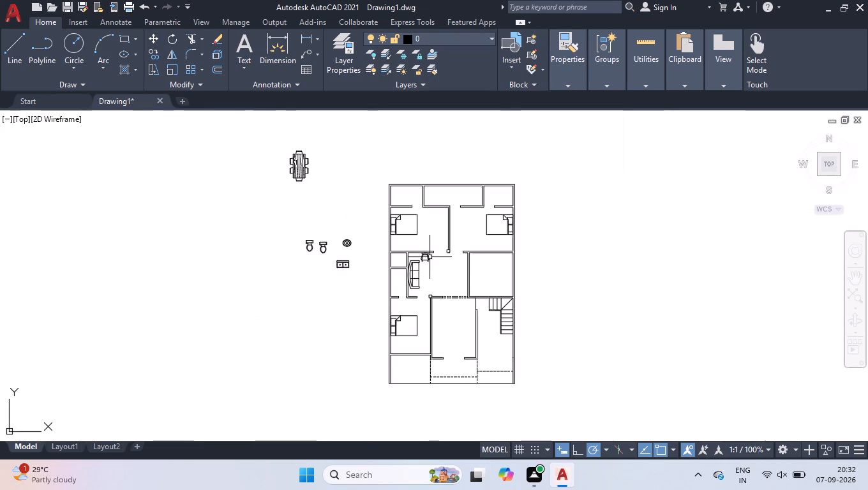
{"action": "scroll", "coordinate": [534, 242], "scroll_direction": "up", "scroll_amount": 1}
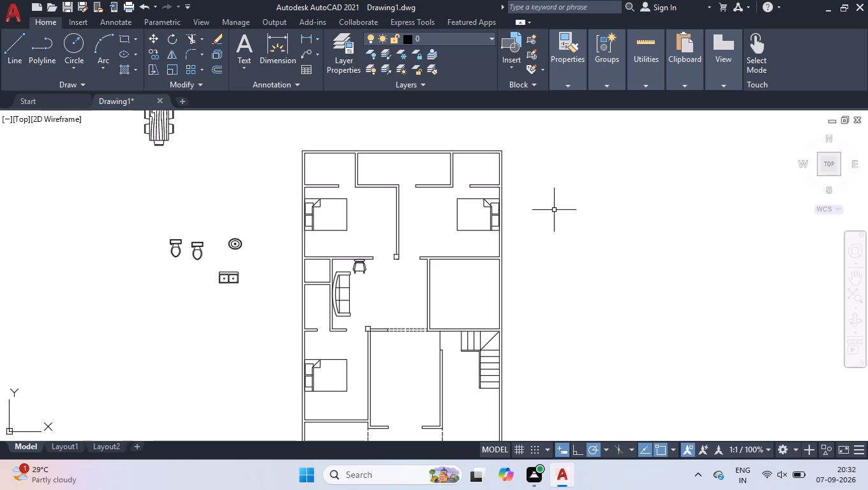
{"action": "scroll", "coordinate": [540, 237], "scroll_direction": "down", "scroll_amount": 3}
{"action": "scroll", "coordinate": [497, 320], "scroll_direction": "up", "scroll_amount": 3}
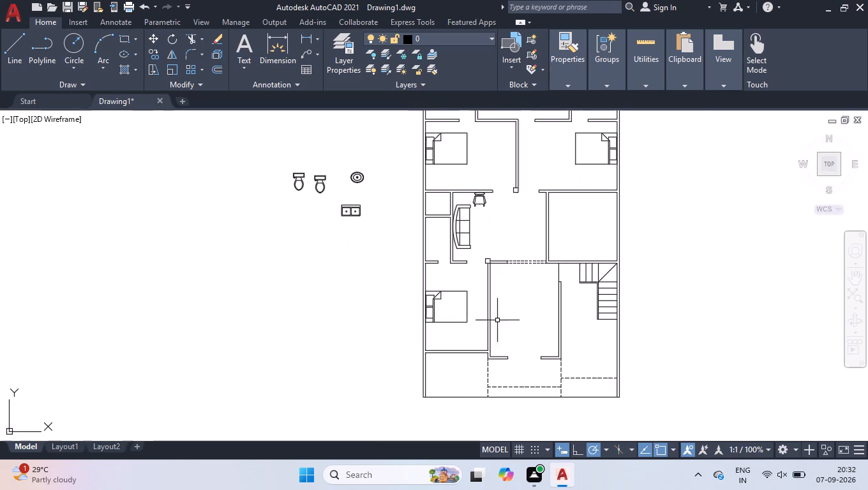
{"action": "scroll", "coordinate": [468, 411], "scroll_direction": "up", "scroll_amount": 2}
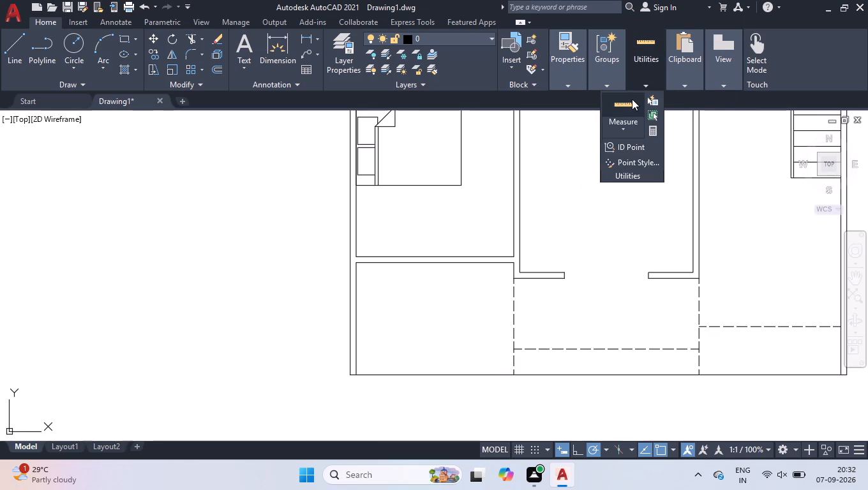
{"action": "left_click", "coordinate": [631, 101]}
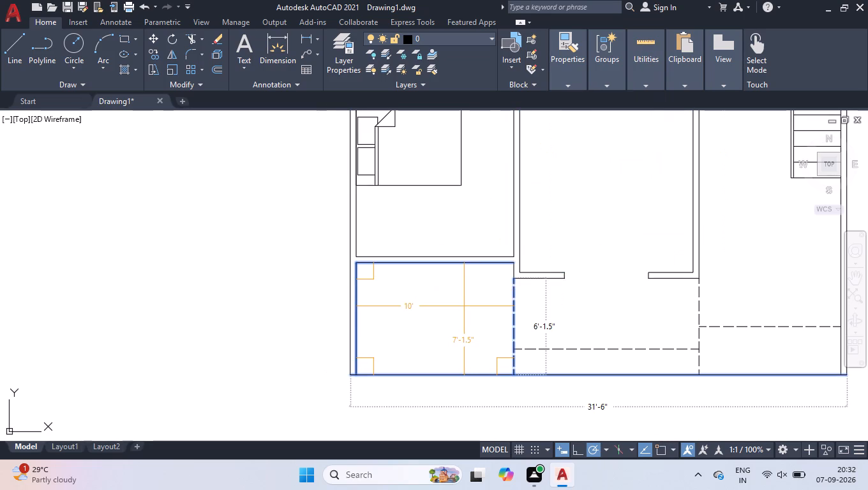
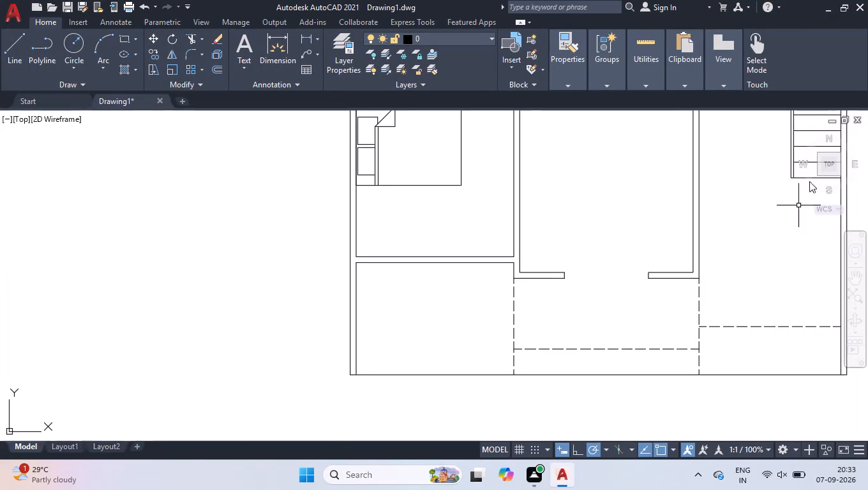
Move the dining set by its centre grip into the central hall, beyond the sofa towards the hall's right wall.
{"action": "left_click", "coordinate": [825, 162]}
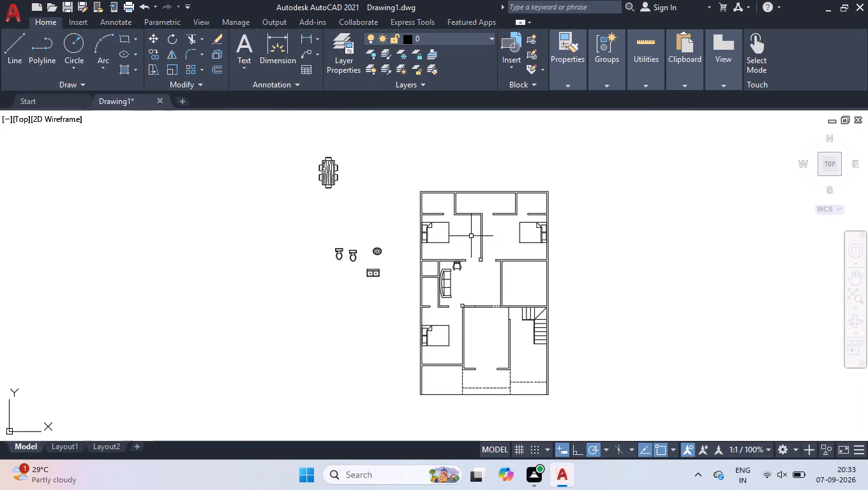
{"action": "left_click", "coordinate": [324, 171]}
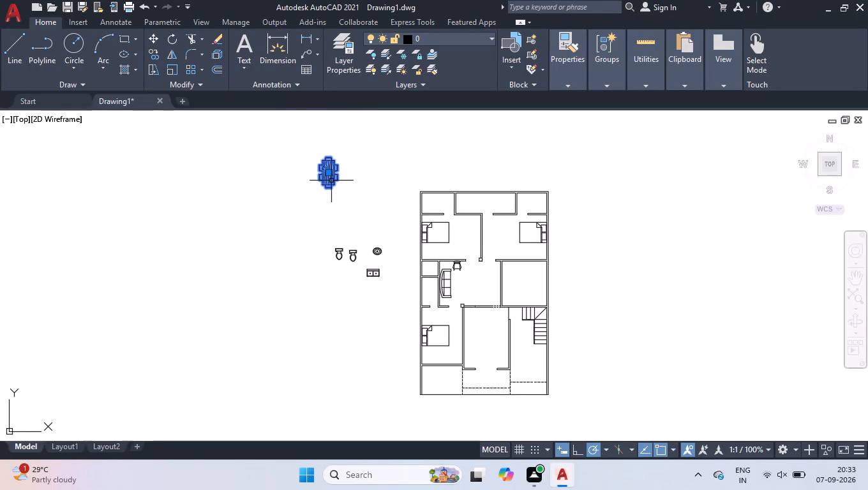
{"action": "left_click", "coordinate": [331, 168]}
{"action": "left_click", "coordinate": [327, 172]}
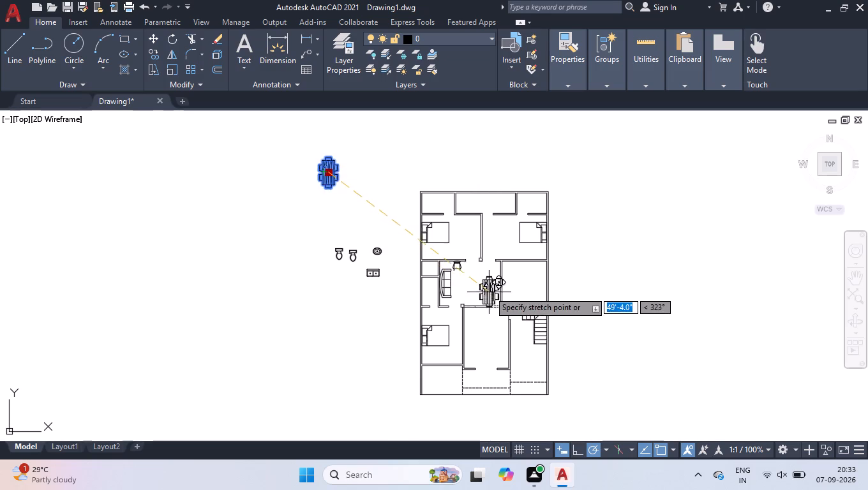
{"action": "scroll", "coordinate": [490, 290], "scroll_direction": "up", "scroll_amount": 5}
{"action": "scroll", "coordinate": [431, 259], "scroll_direction": "down", "scroll_amount": 3}
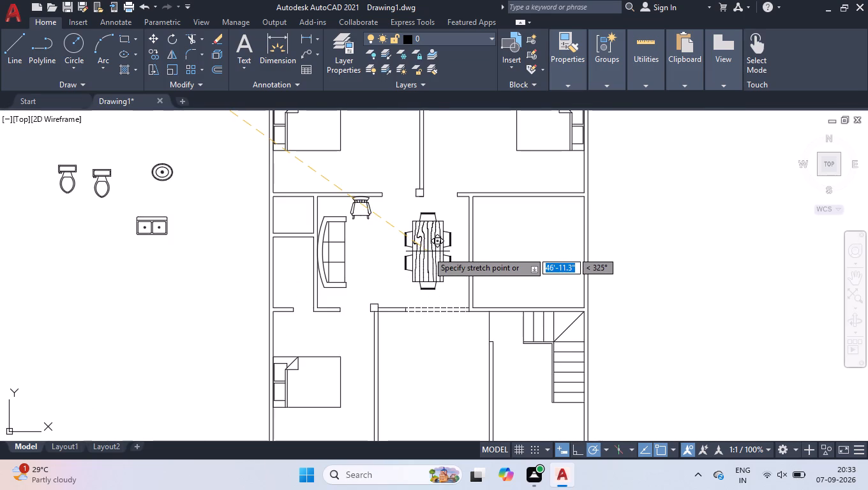
{"action": "left_click", "coordinate": [426, 249]}
Scale the dining set down slightly about a point near the centre of its table.
{"action": "type", "text": "scal"}
{"action": "key", "text": "Return"}
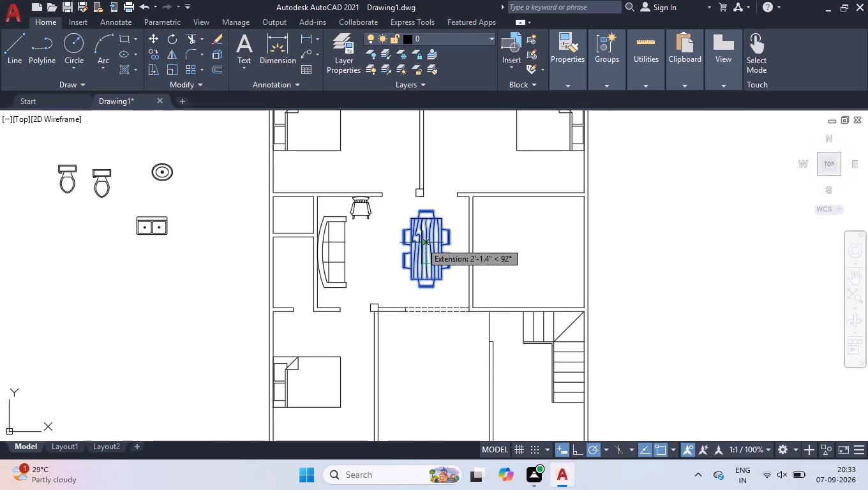
{"action": "left_click", "coordinate": [421, 242]}
{"action": "scroll", "coordinate": [442, 277], "scroll_direction": "up", "scroll_amount": 2}
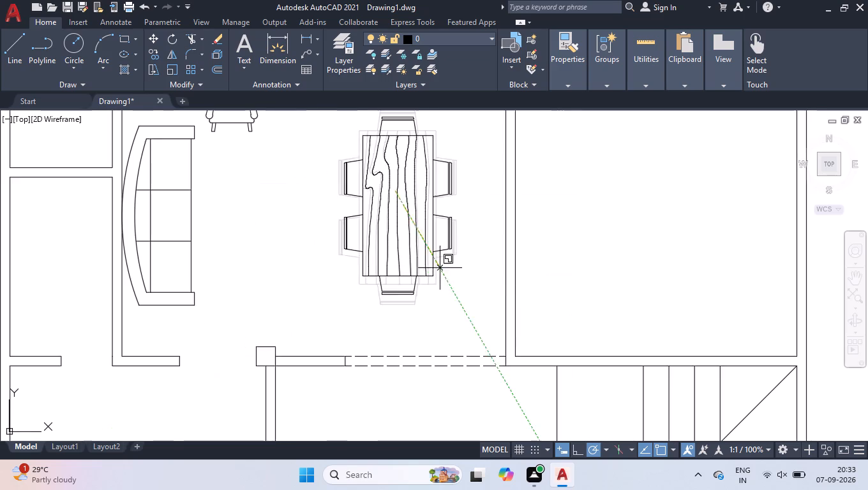
{"action": "scroll", "coordinate": [439, 265], "scroll_direction": "down", "scroll_amount": 2}
{"action": "scroll", "coordinate": [438, 212], "scroll_direction": "up", "scroll_amount": 1}
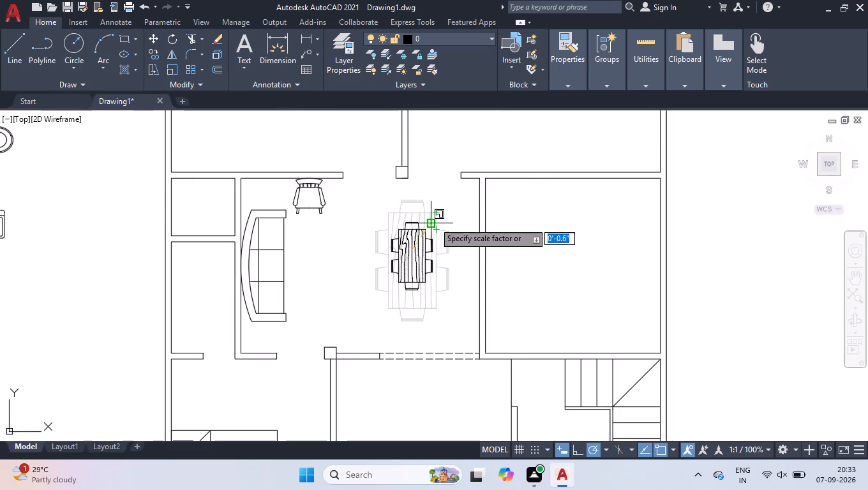
{"action": "left_click", "coordinate": [442, 207]}
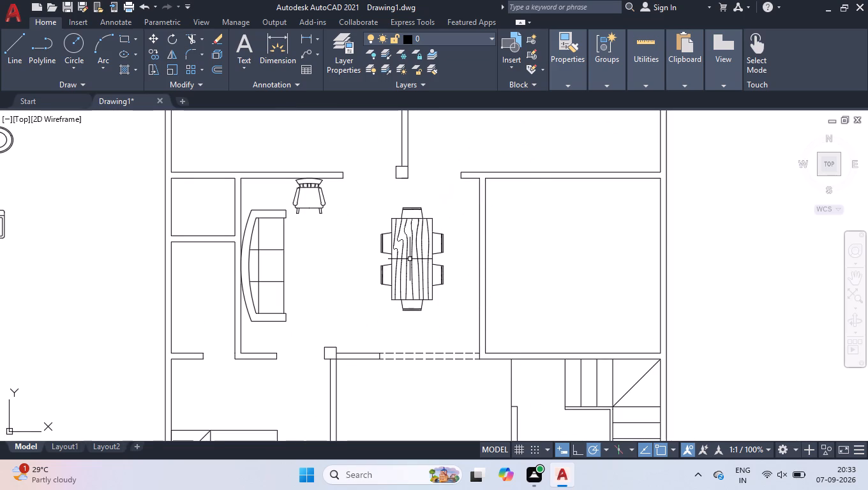
Load the Home - Space Planner.dwg blocks in DesignCenter and place the rectangular wood table block outside the plan's left wall.
{"action": "scroll", "coordinate": [526, 244], "scroll_direction": "down", "scroll_amount": 2}
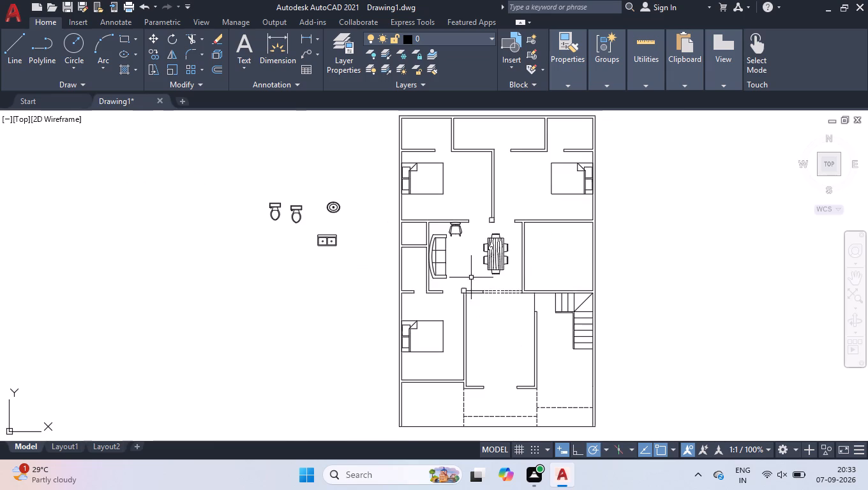
{"action": "scroll", "coordinate": [438, 275], "scroll_direction": "up", "scroll_amount": 1}
{"action": "scroll", "coordinate": [493, 255], "scroll_direction": "up", "scroll_amount": 2}
{"action": "key", "text": "ctrl+2"}
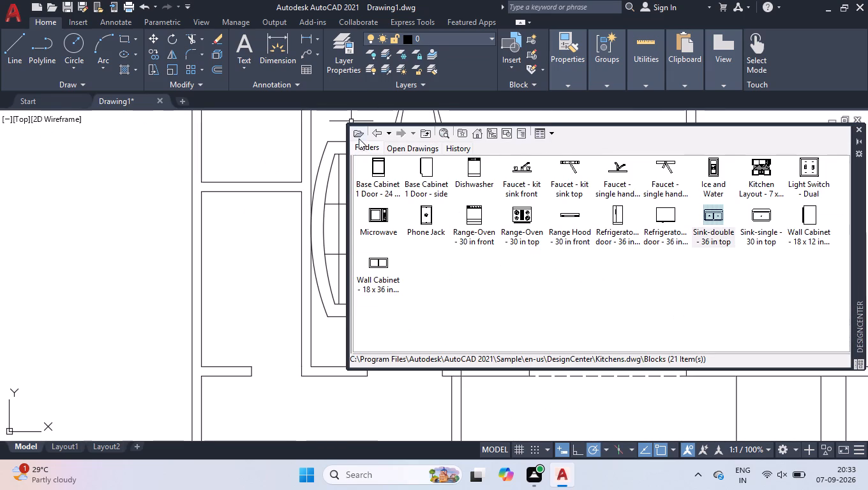
{"action": "left_click", "coordinate": [359, 138]}
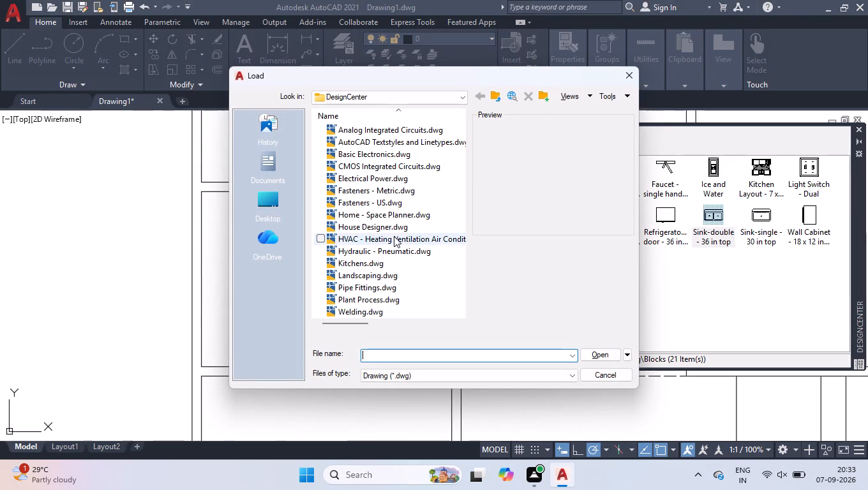
{"action": "left_click", "coordinate": [400, 218]}
{"action": "left_click", "coordinate": [605, 357]}
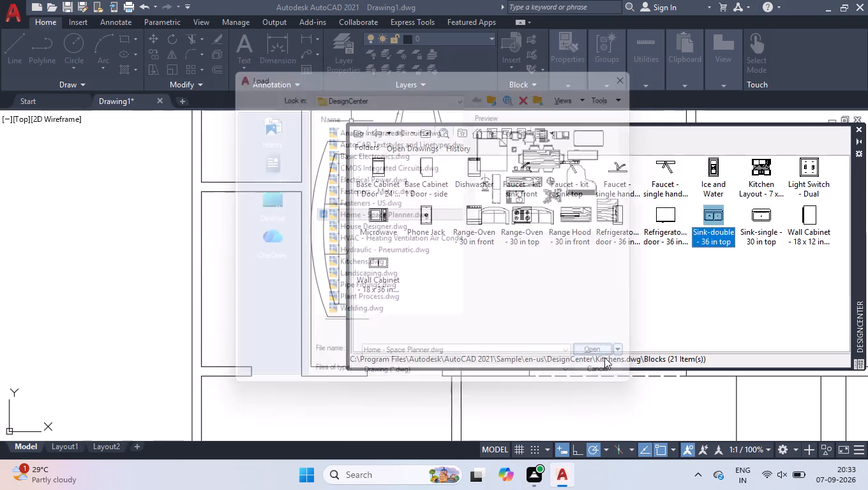
{"action": "double_click", "coordinate": [373, 161]}
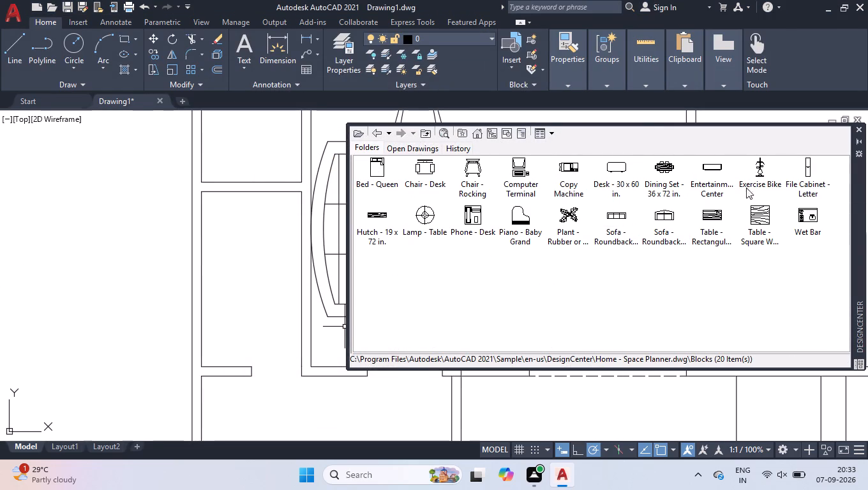
{"action": "left_click_drag", "start_coordinate": [710, 217], "coordinate": [34, 218]}
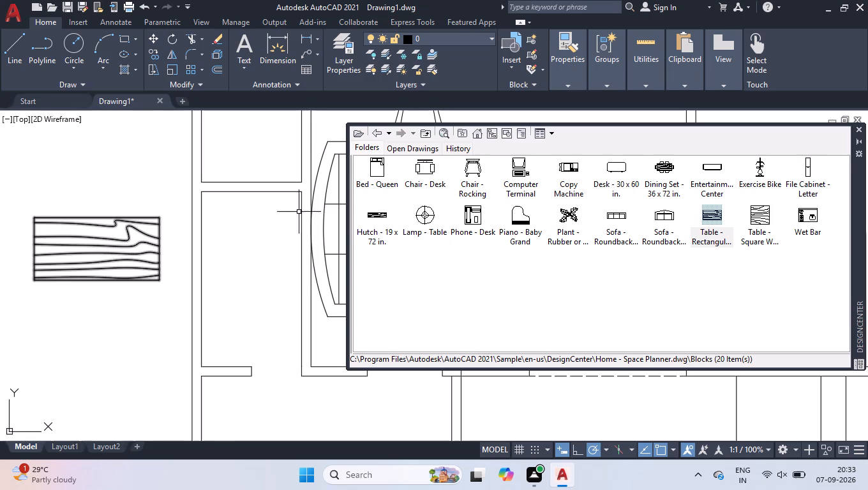
{"action": "left_click", "coordinate": [860, 130]}
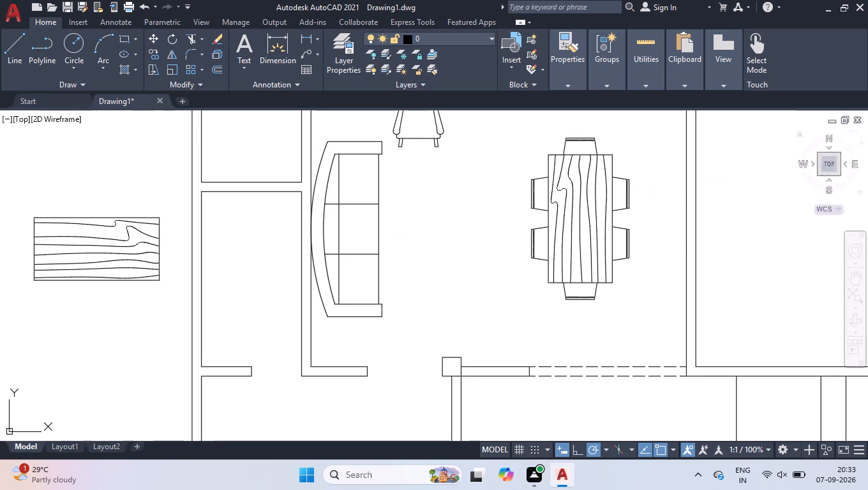
Rotate the rectangular wood table 90° clockwise about its lower-right corner.
{"action": "left_click", "coordinate": [179, 189]}
{"action": "left_click", "coordinate": [123, 265]}
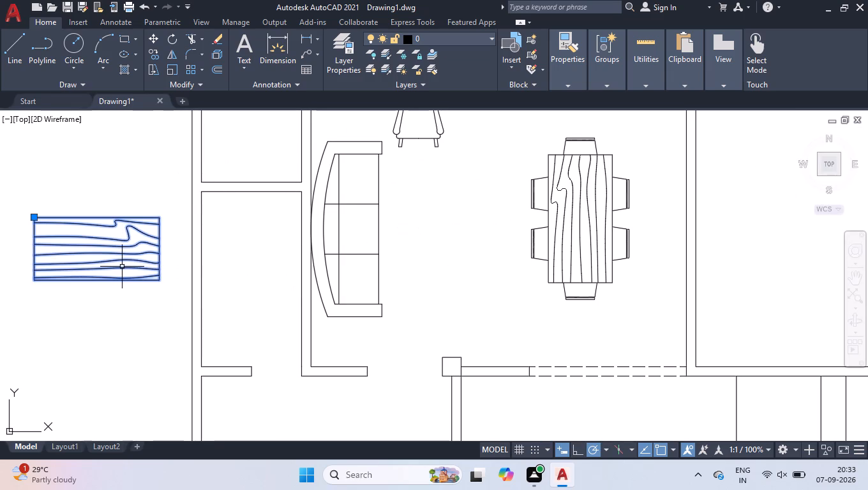
{"action": "type", "text": "ro"}
{"action": "key", "text": "Return"}
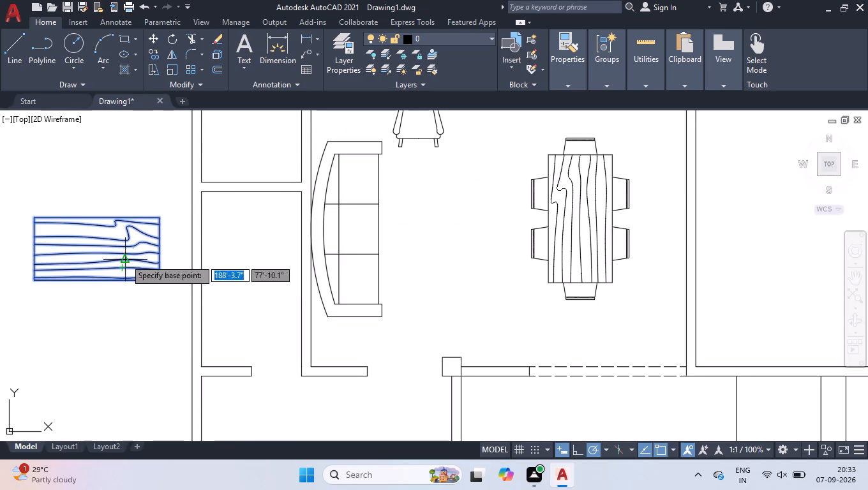
{"action": "left_click", "coordinate": [160, 281]}
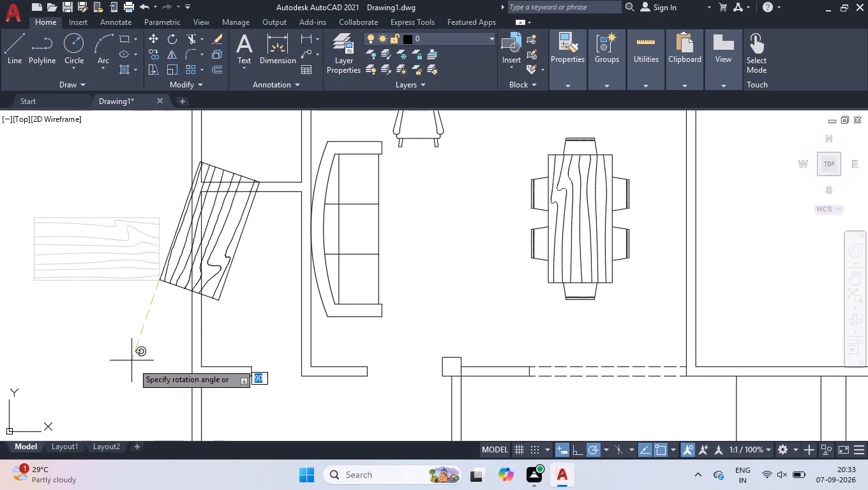
{"action": "left_click", "coordinate": [159, 373]}
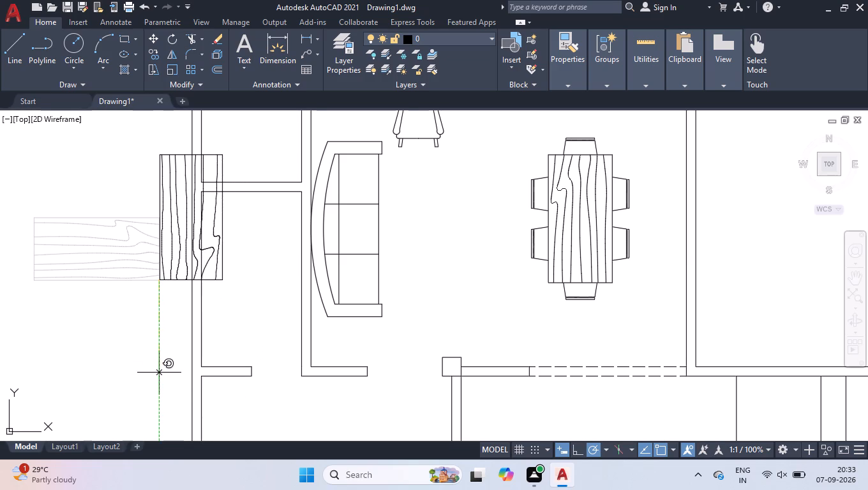
Move the rotated table by its upper-right corner into the central hall, just in front of the sofa.
{"action": "left_click", "coordinate": [175, 275]}
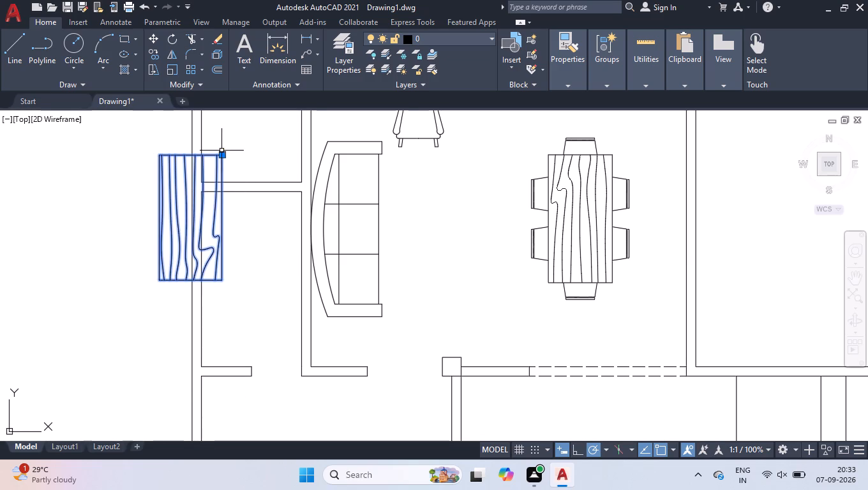
{"action": "left_click", "coordinate": [221, 152]}
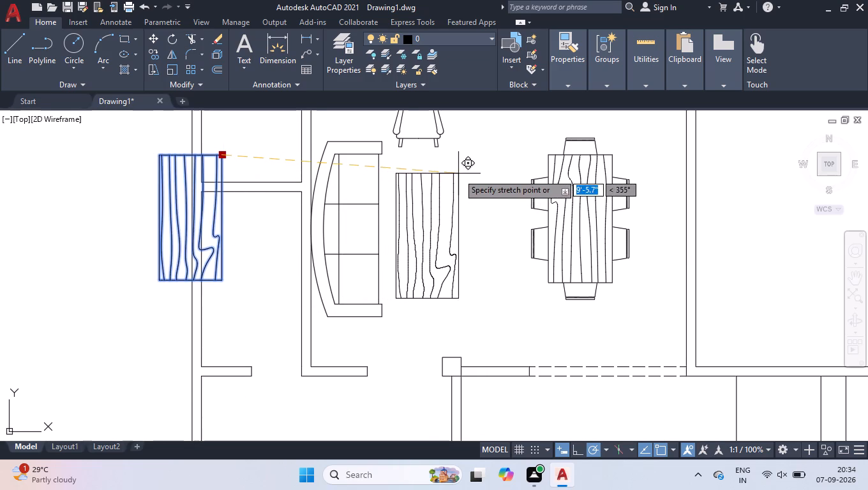
{"action": "left_click", "coordinate": [459, 173]}
{"action": "right_click", "coordinate": [193, 218]}
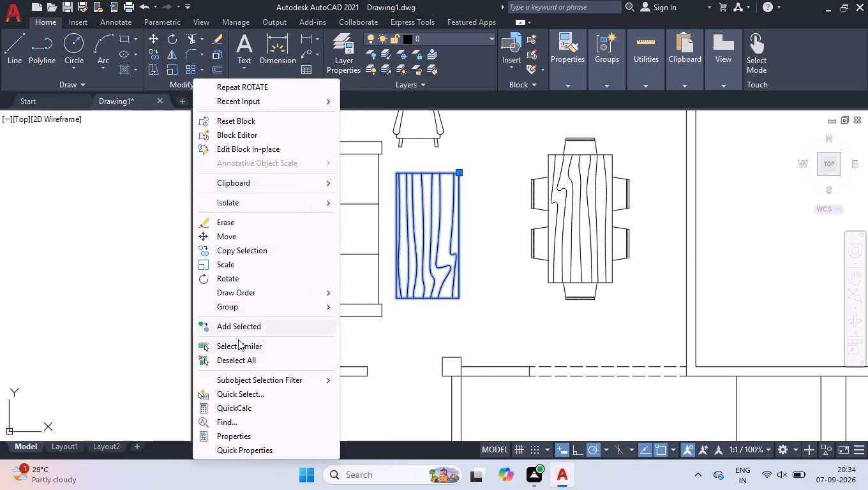
{"action": "left_click", "coordinate": [238, 359]}
Move the toilet nearest the plan into the small room behind the sofa, setting its tank back against the upper wall.
{"action": "scroll", "coordinate": [227, 348], "scroll_direction": "down", "scroll_amount": 2}
{"action": "scroll", "coordinate": [310, 368], "scroll_direction": "down", "scroll_amount": 1}
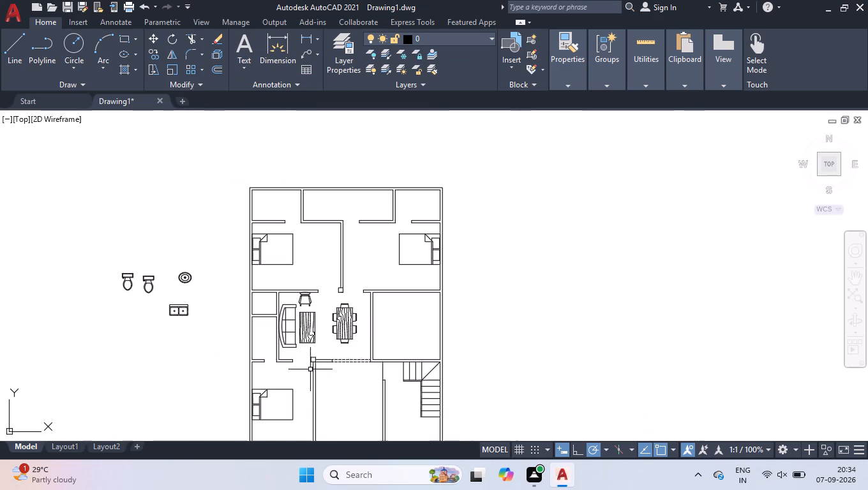
{"action": "scroll", "coordinate": [184, 280], "scroll_direction": "up", "scroll_amount": 1}
{"action": "left_click", "coordinate": [128, 290]}
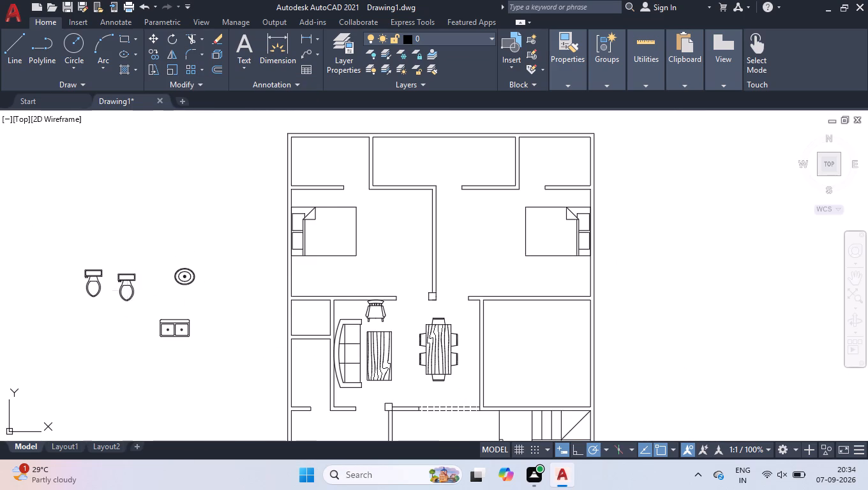
{"action": "left_click", "coordinate": [119, 267]}
{"action": "left_click", "coordinate": [127, 275]}
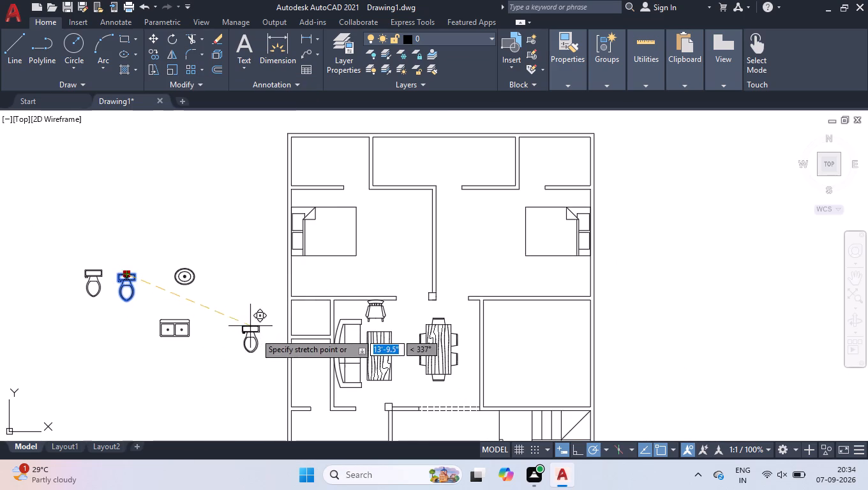
{"action": "scroll", "coordinate": [312, 362], "scroll_direction": "up", "scroll_amount": 3}
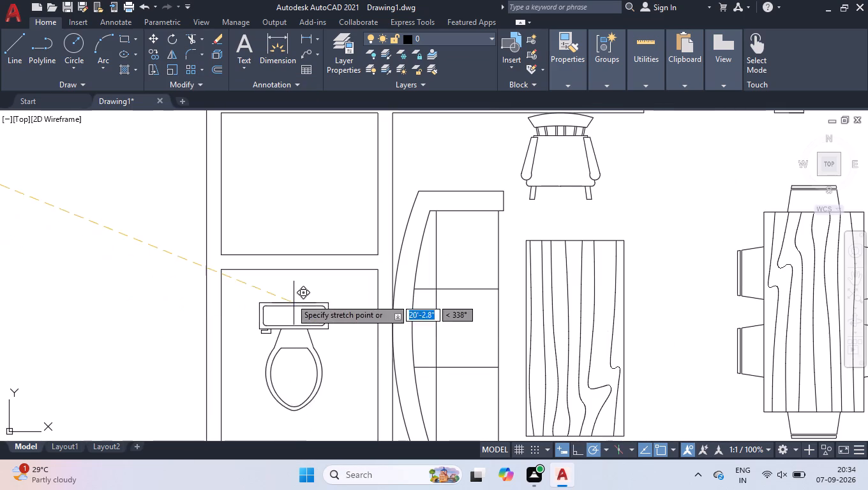
{"action": "left_click", "coordinate": [306, 277]}
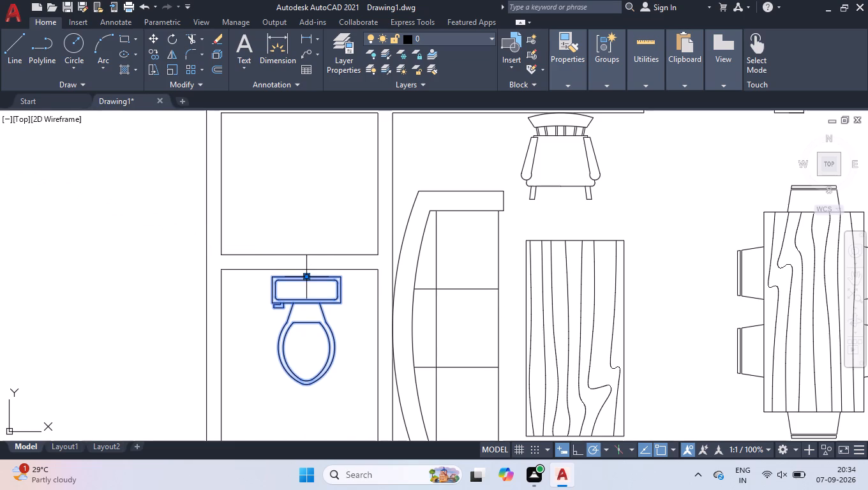
{"action": "left_click", "coordinate": [306, 279]}
{"action": "left_click", "coordinate": [306, 272]}
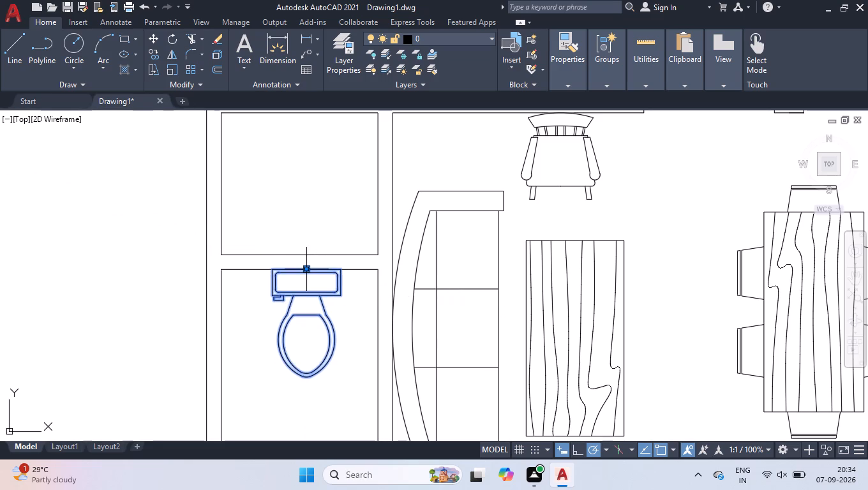
{"action": "right_click", "coordinate": [290, 350]}
{"action": "left_click", "coordinate": [329, 361]}
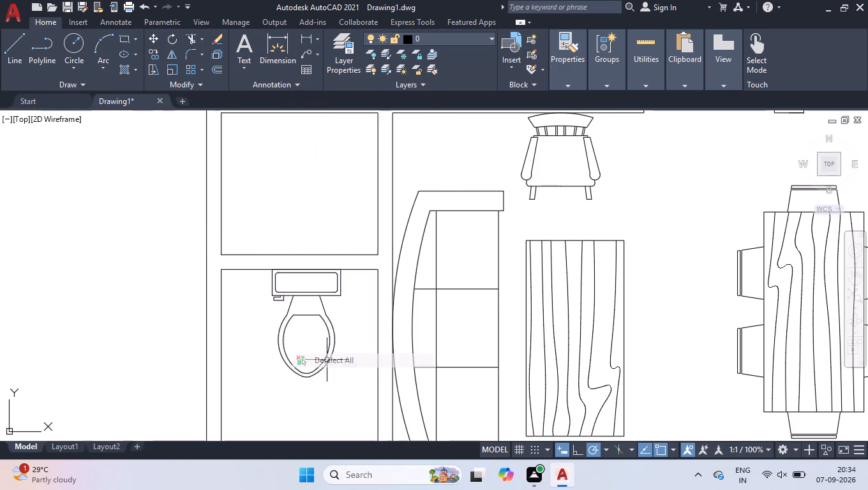
Move the oval sink by its centre into the lower-left corner of the plan's upper-left room.
{"action": "scroll", "coordinate": [330, 356], "scroll_direction": "down", "scroll_amount": 3}
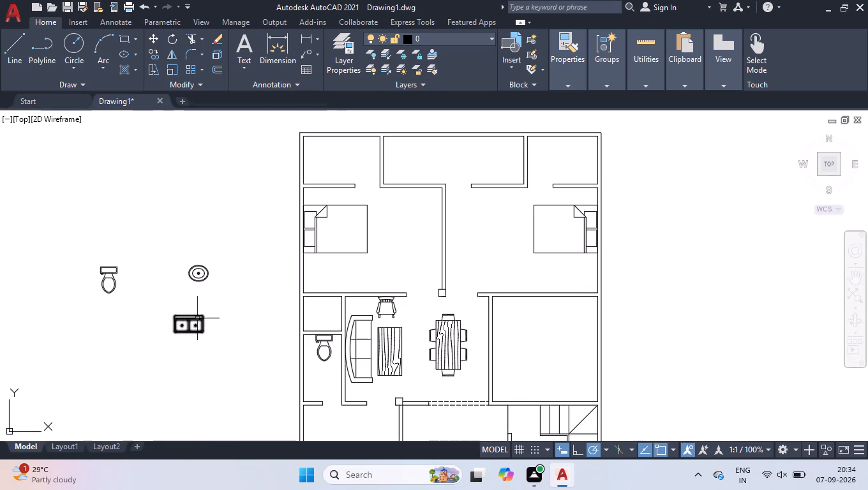
{"action": "left_click", "coordinate": [197, 266]}
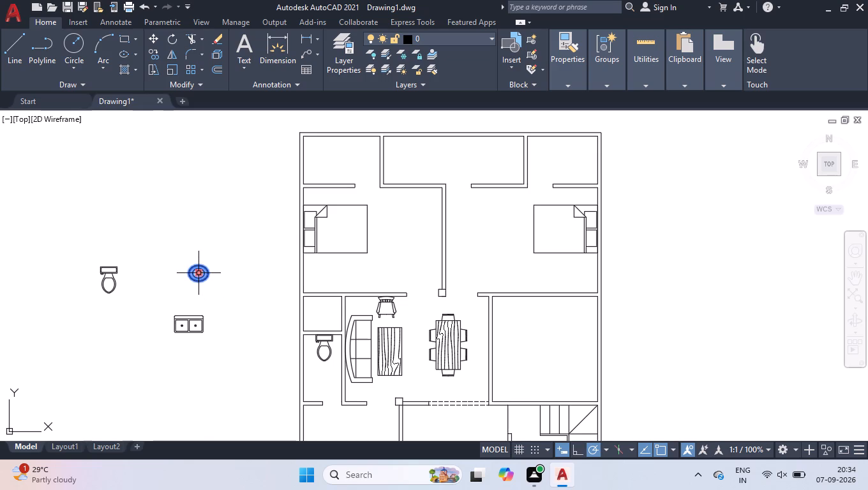
{"action": "left_click", "coordinate": [199, 274]}
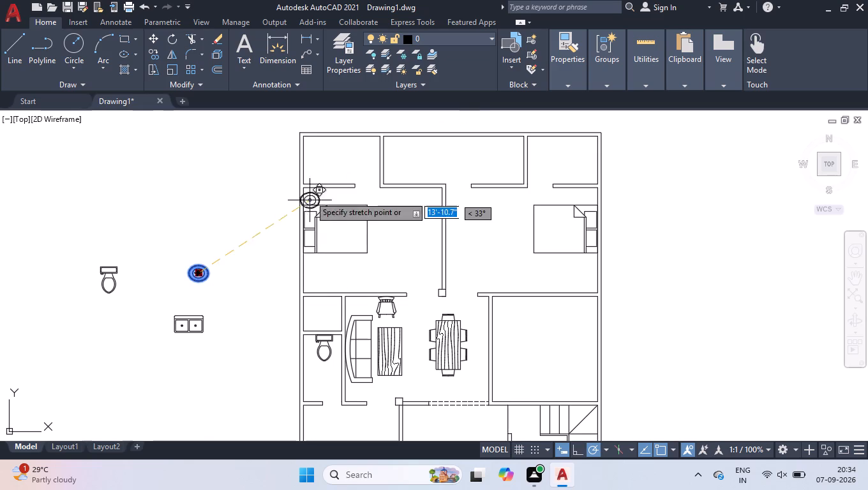
{"action": "scroll", "coordinate": [337, 167], "scroll_direction": "up", "scroll_amount": 3}
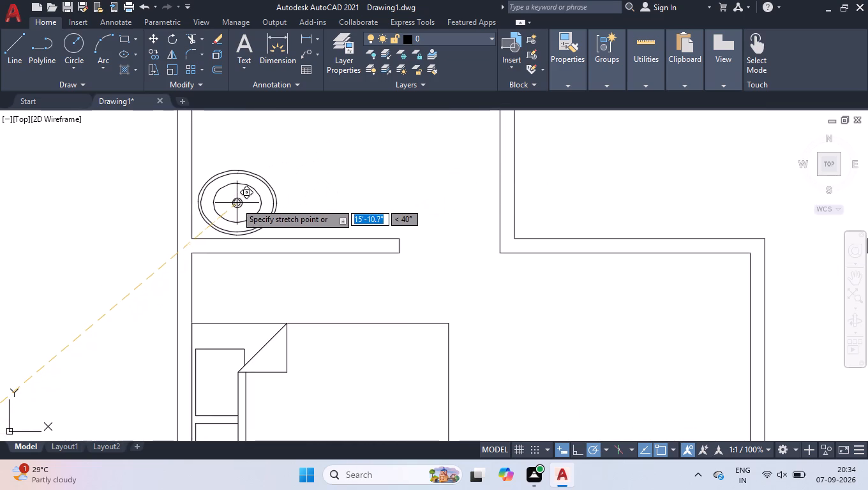
{"action": "left_click", "coordinate": [236, 203]}
{"action": "right_click", "coordinate": [283, 233]}
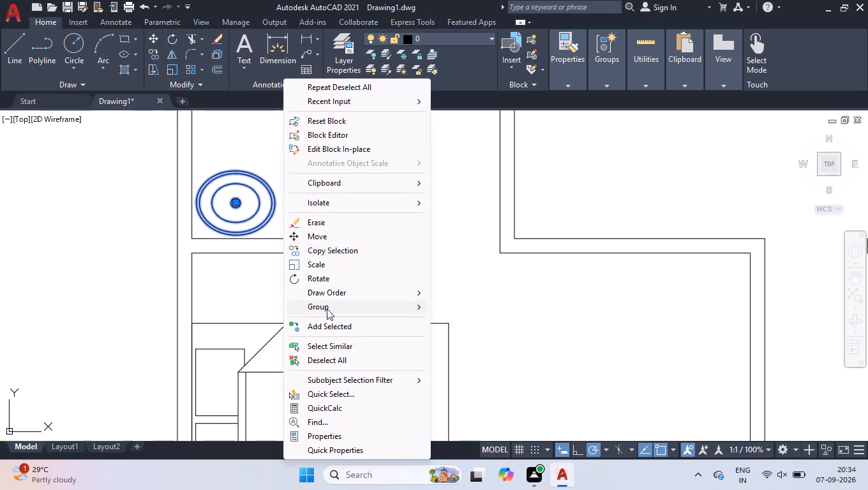
{"action": "left_click", "coordinate": [327, 360]}
{"action": "scroll", "coordinate": [326, 336], "scroll_direction": "down", "scroll_amount": 4}
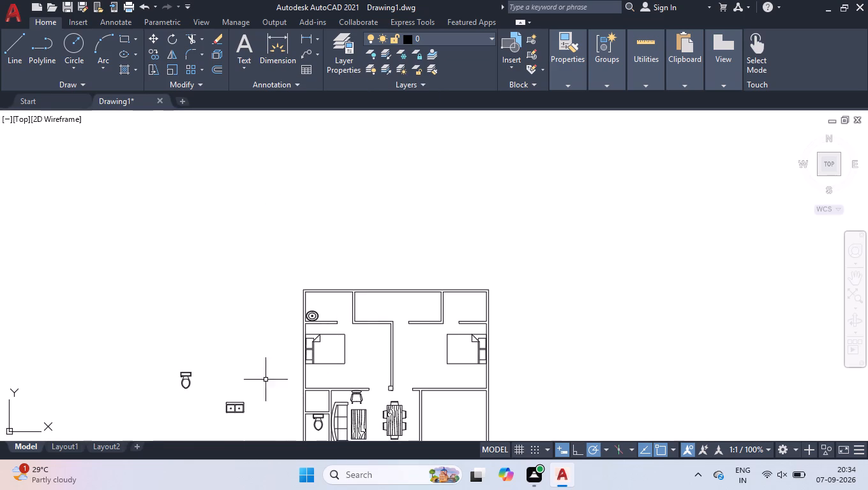
Rotate the remaining toilet outside the plan 90° counterclockwise about its tank, so that the bowl points right.
{"action": "scroll", "coordinate": [267, 249], "scroll_direction": "down", "scroll_amount": 1}
{"action": "scroll", "coordinate": [300, 378], "scroll_direction": "up", "scroll_amount": 3}
{"action": "scroll", "coordinate": [248, 329], "scroll_direction": "down", "scroll_amount": 1}
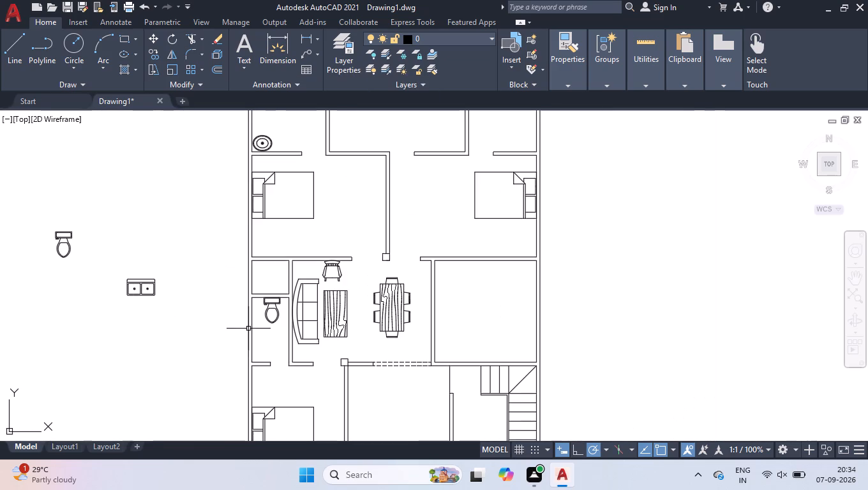
{"action": "left_click", "coordinate": [82, 212]}
{"action": "left_click", "coordinate": [57, 272]}
{"action": "type", "text": "ro"}
{"action": "key", "text": "Return"}
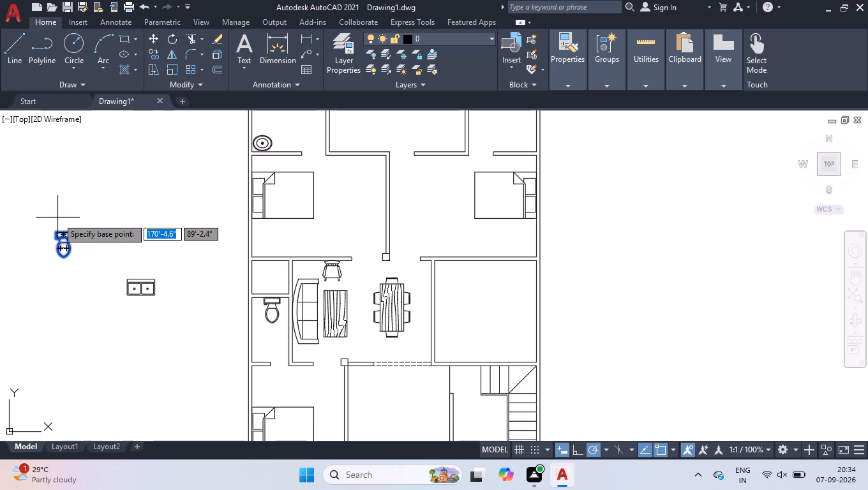
{"action": "left_click", "coordinate": [66, 234]}
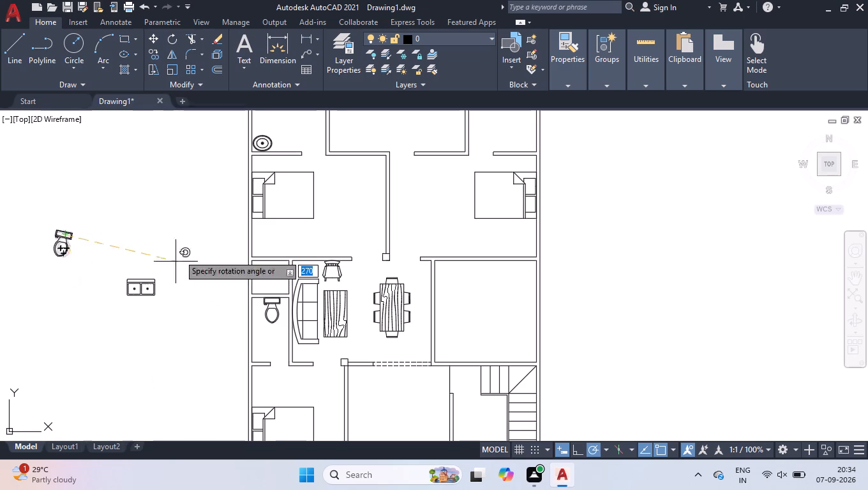
{"action": "left_click", "coordinate": [582, 451]}
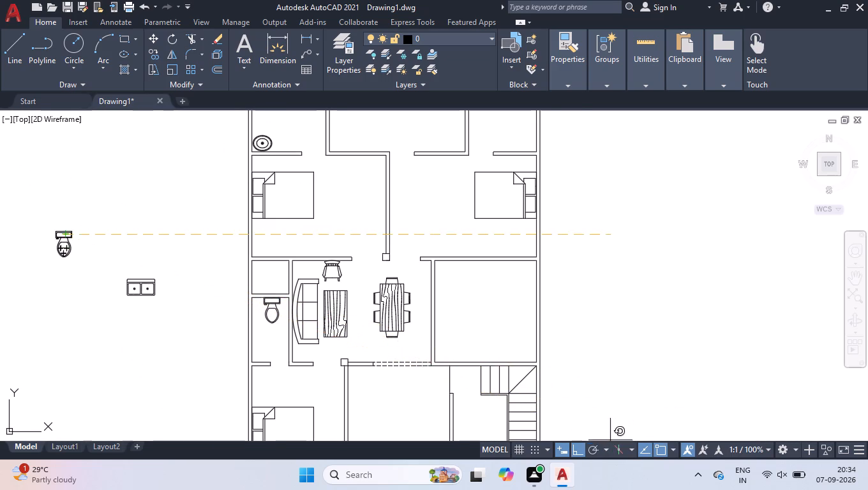
{"action": "left_click", "coordinate": [119, 163]}
{"action": "left_click", "coordinate": [67, 234]}
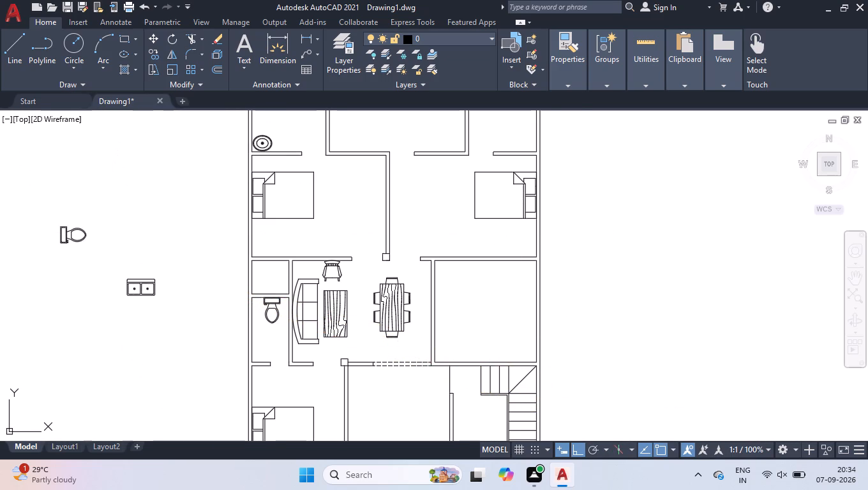
Move the rotated toilet into the plan's upper-left room, with its tank against the outer left wall above the oval sink.
{"action": "left_click", "coordinate": [57, 235]}
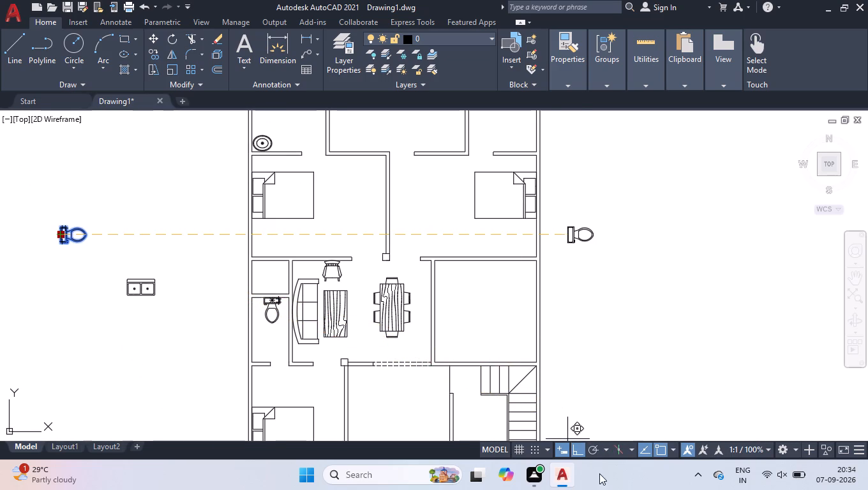
{"action": "left_click", "coordinate": [591, 453]}
{"action": "scroll", "coordinate": [569, 367], "scroll_direction": "down", "scroll_amount": 2}
{"action": "scroll", "coordinate": [457, 278], "scroll_direction": "up", "scroll_amount": 2}
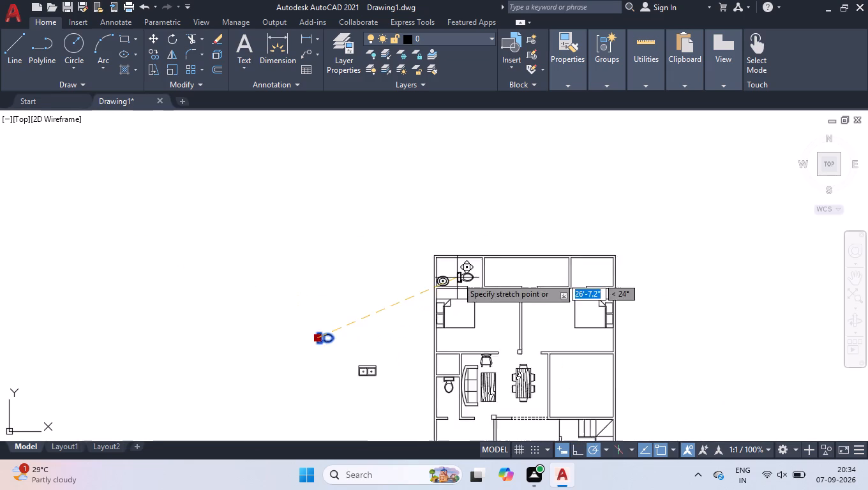
{"action": "scroll", "coordinate": [458, 260], "scroll_direction": "up", "scroll_amount": 4}
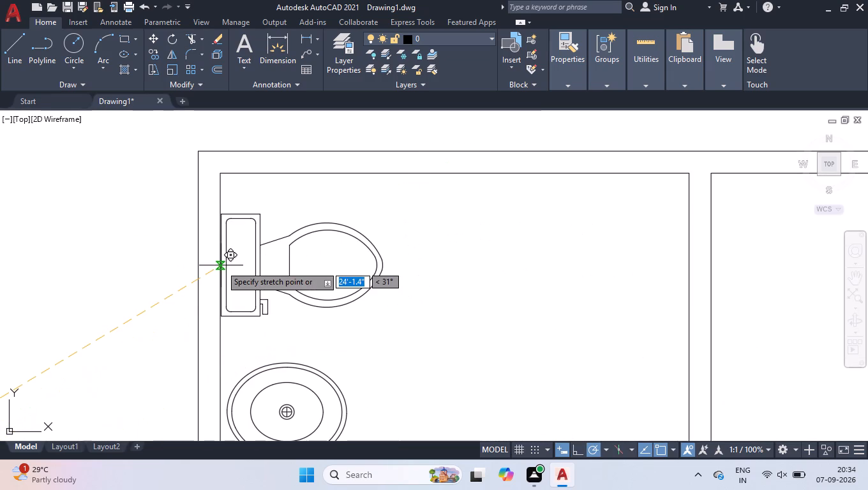
{"action": "left_click", "coordinate": [223, 266]}
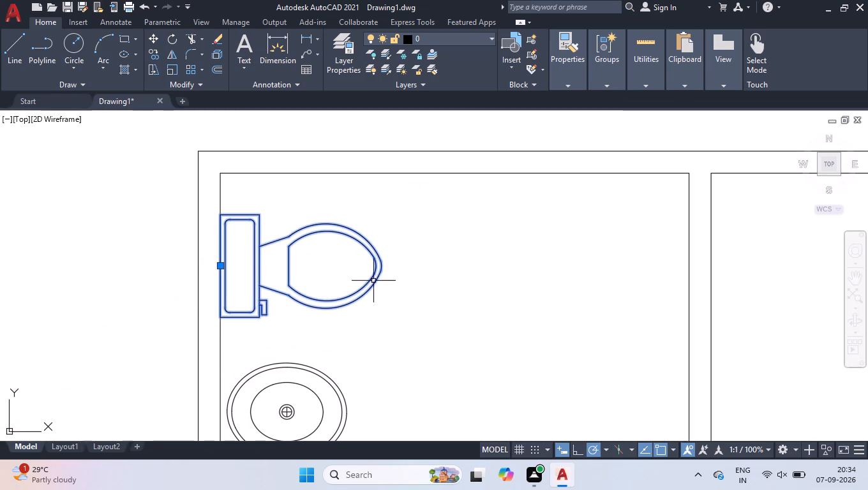
{"action": "right_click", "coordinate": [421, 271]}
{"action": "left_click", "coordinate": [468, 360]}
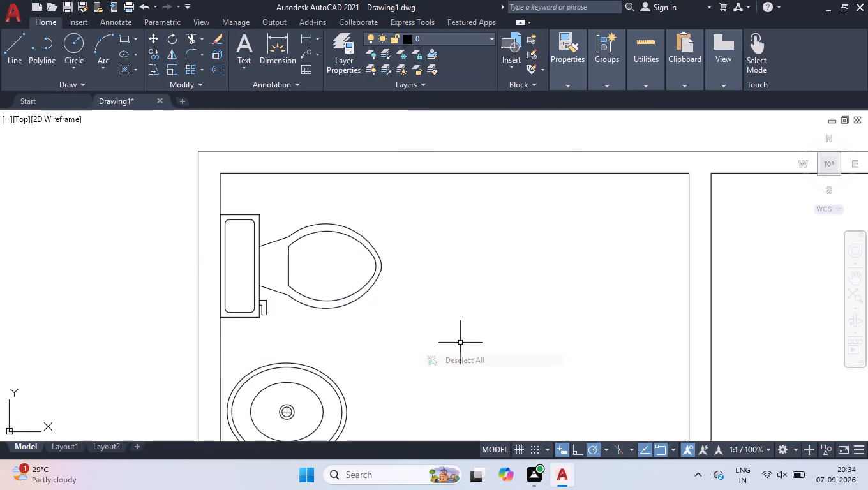
Mirror the upper-left room's toilet into the upper-right room about a vertical line through the top outer wall's midpoint, keeping the original.
{"action": "scroll", "coordinate": [448, 304], "scroll_direction": "down", "scroll_amount": 6}
{"action": "scroll", "coordinate": [497, 317], "scroll_direction": "up", "scroll_amount": 2}
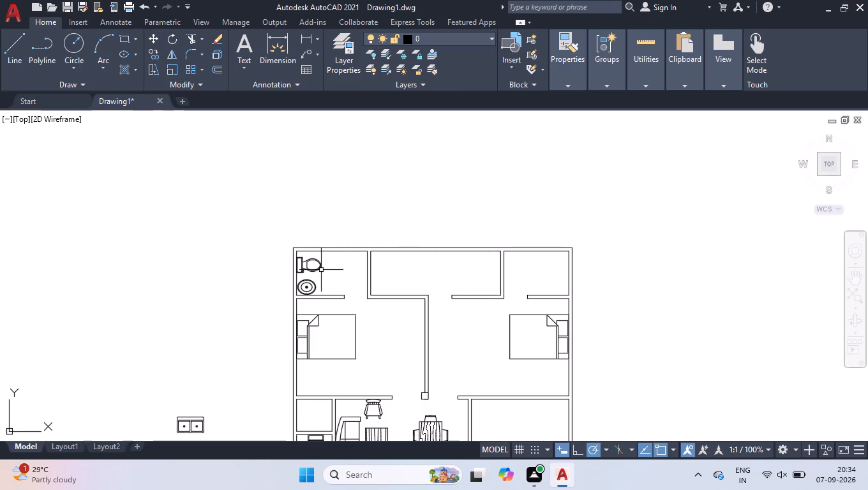
{"action": "left_click", "coordinate": [319, 267]}
{"action": "scroll", "coordinate": [320, 262], "scroll_direction": "up", "scroll_amount": 1}
{"action": "type", "text": "mi"}
{"action": "key", "text": "Return"}
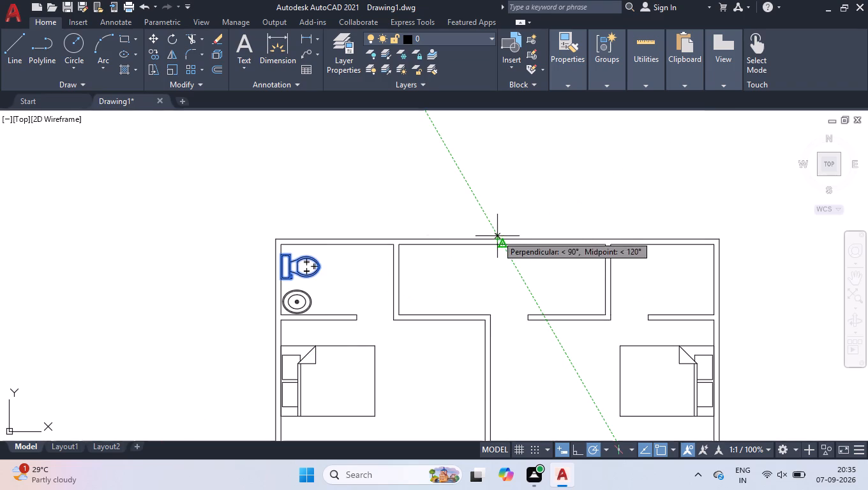
{"action": "scroll", "coordinate": [497, 237], "scroll_direction": "up", "scroll_amount": 5}
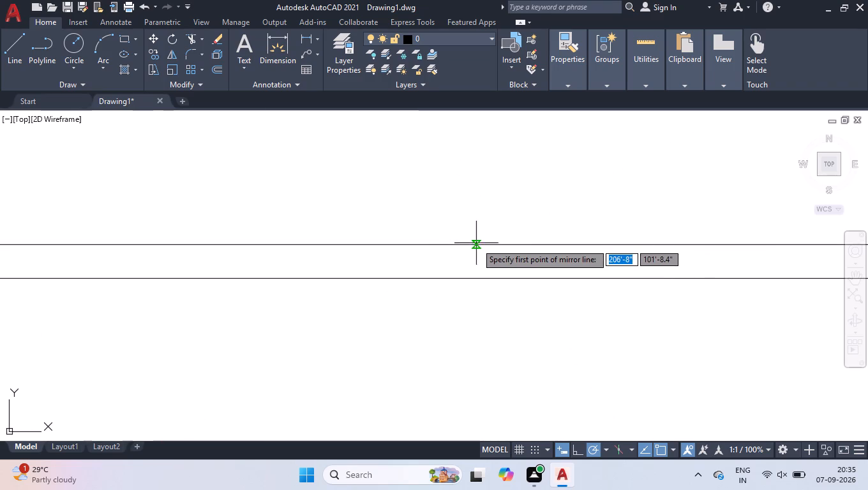
{"action": "left_click", "coordinate": [482, 243]}
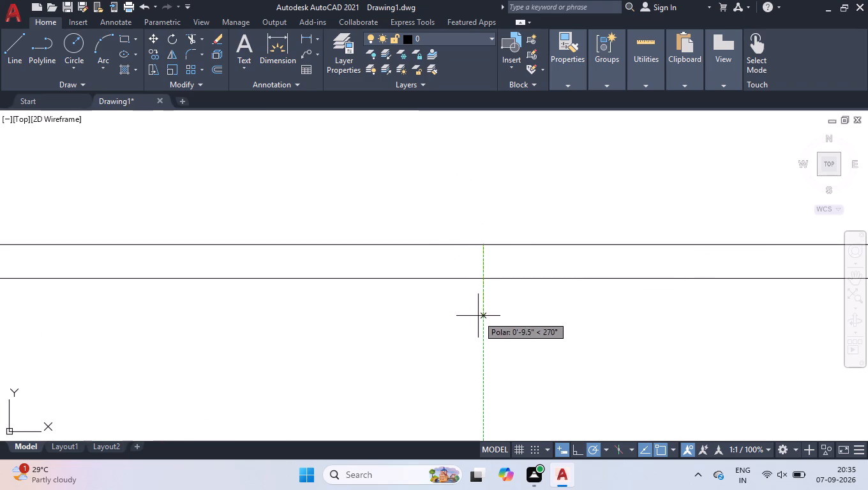
{"action": "left_click", "coordinate": [576, 452]}
{"action": "left_click", "coordinate": [501, 376]}
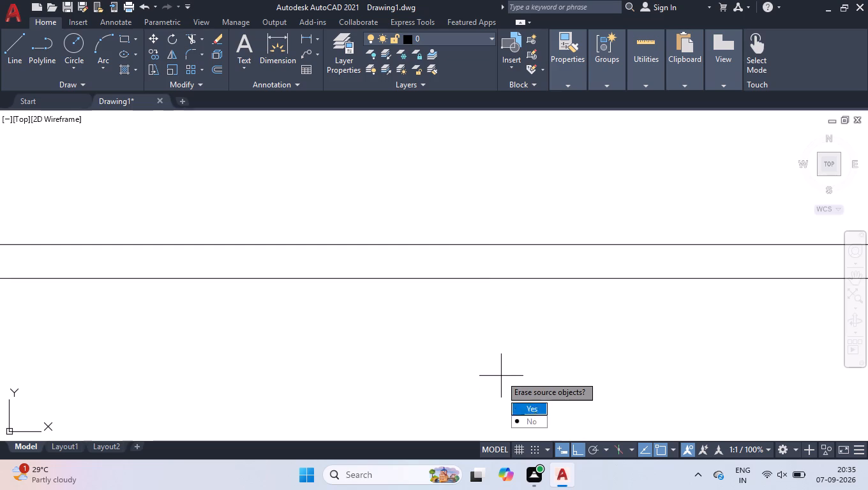
{"action": "left_click_drag", "start_coordinate": [538, 426], "coordinate": [501, 376]}
{"action": "scroll", "coordinate": [461, 301], "scroll_direction": "down", "scroll_amount": 5}
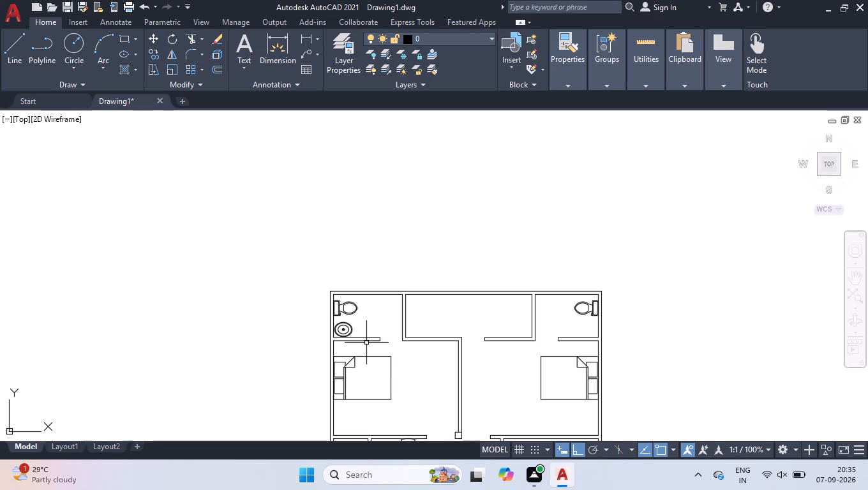
Draw a line outline about 1'-8.5" wide and 2'-0.2" high on the lower wall of the upper middle room, near its left corner.
{"action": "scroll", "coordinate": [438, 306], "scroll_direction": "up", "scroll_amount": 1}
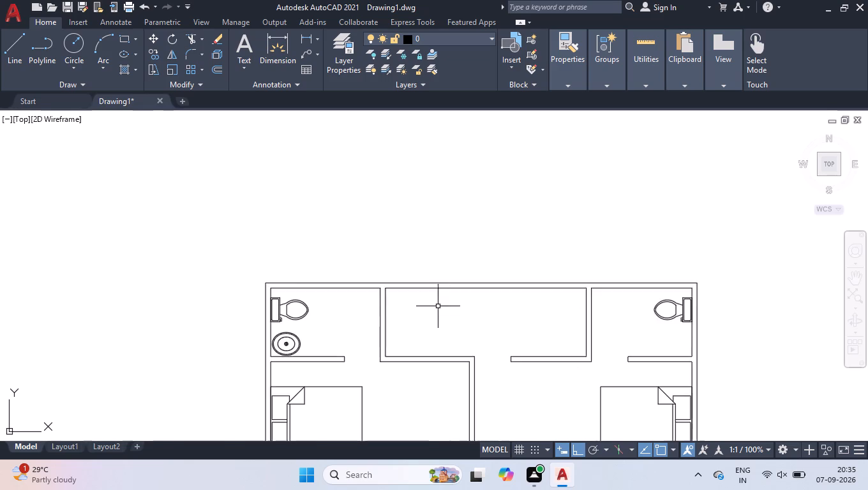
{"action": "scroll", "coordinate": [438, 306], "scroll_direction": "up", "scroll_amount": 2}
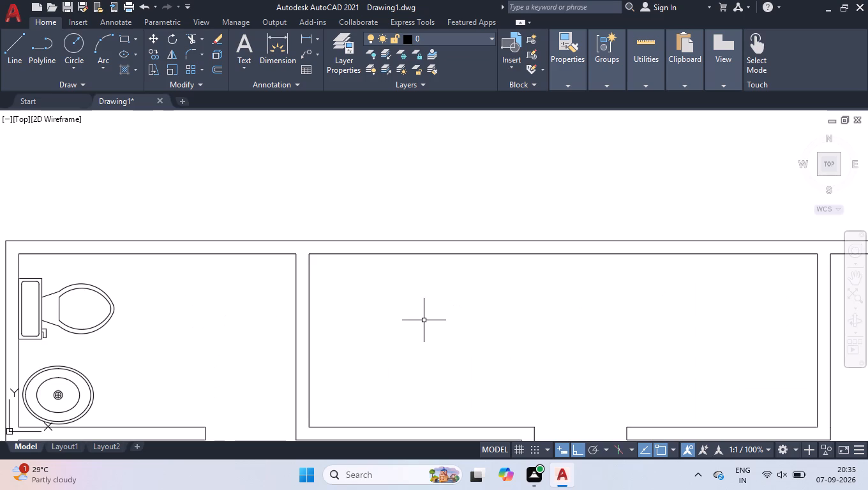
{"action": "key", "text": "l"}
{"action": "key", "text": "Return"}
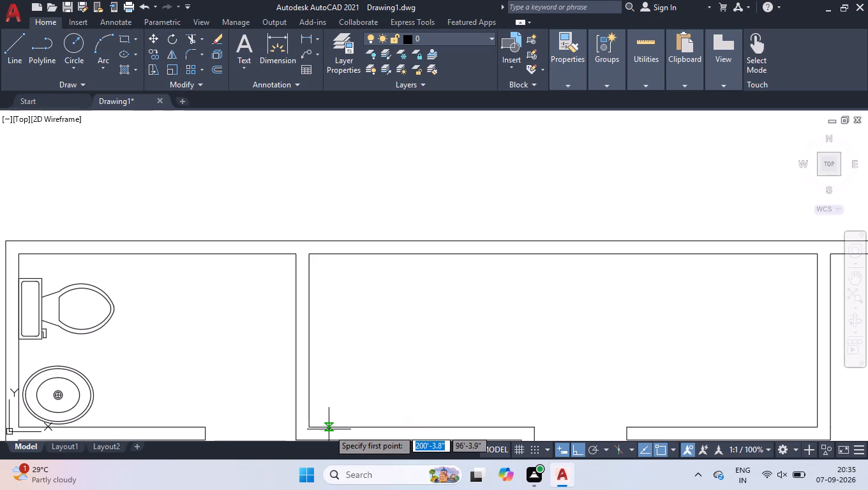
{"action": "left_click", "coordinate": [329, 429]}
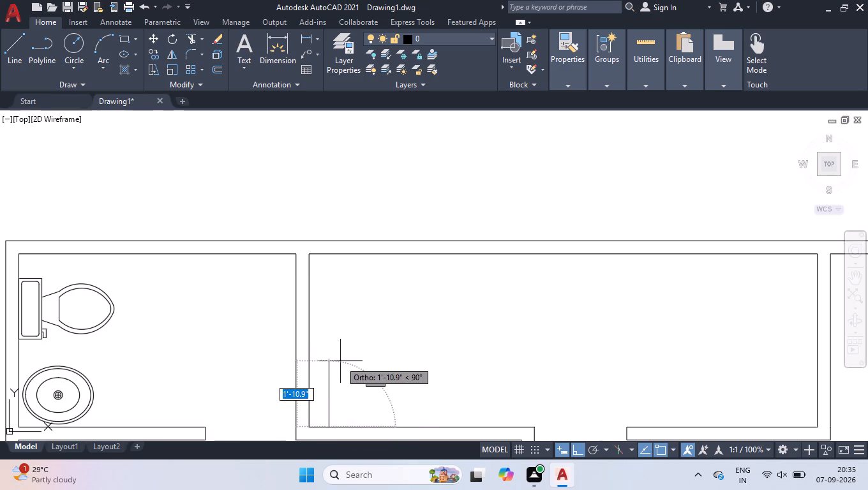
{"action": "left_click", "coordinate": [338, 357]}
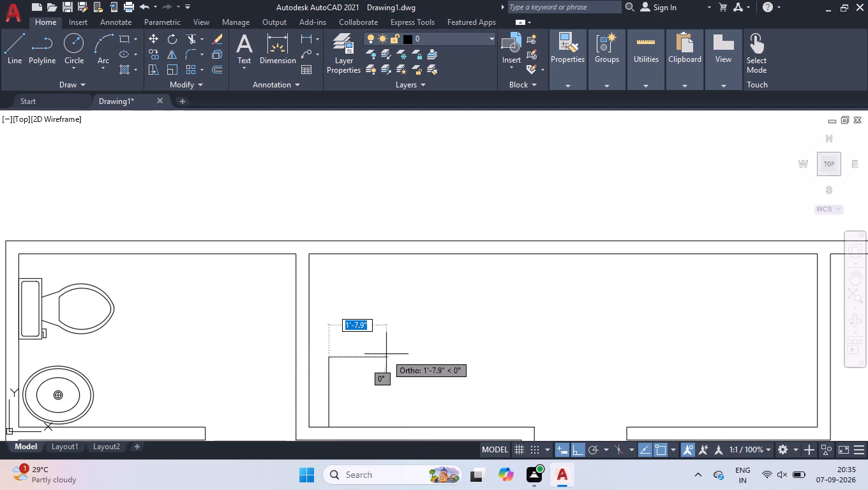
{"action": "left_click", "coordinate": [388, 355]}
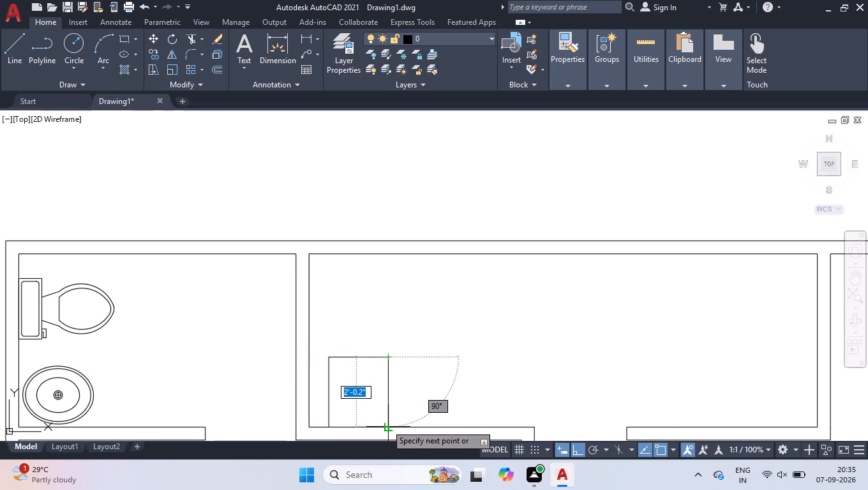
{"action": "left_click", "coordinate": [386, 424]}
{"action": "key", "text": "space"}
Draw a horizontal line across the upper part of the new outline, from its left side to its right side.
{"action": "scroll", "coordinate": [357, 382], "scroll_direction": "up", "scroll_amount": 2}
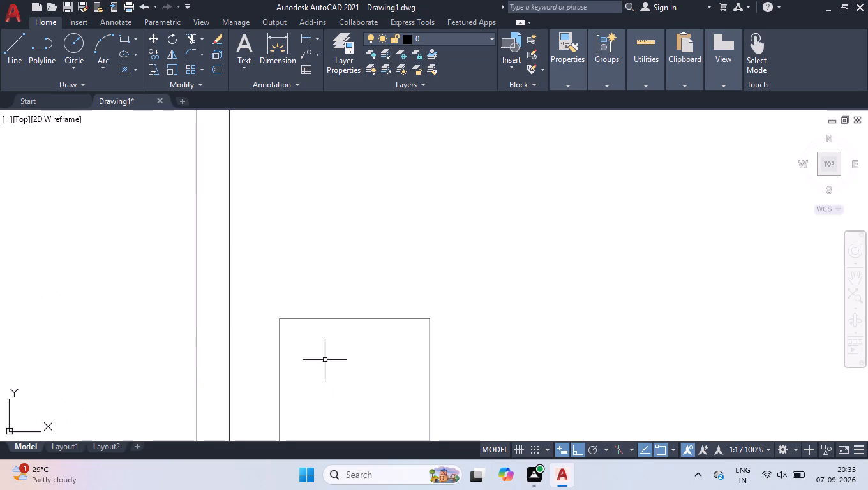
{"action": "key", "text": "space"}
{"action": "left_click", "coordinate": [283, 370]}
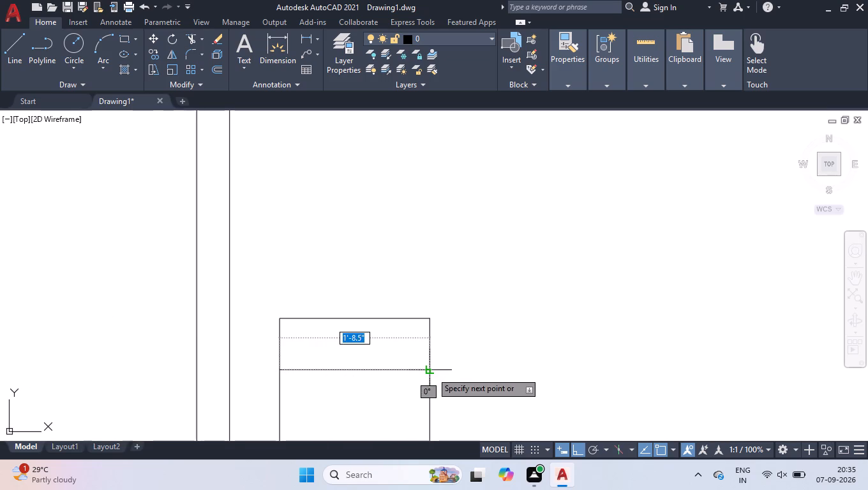
{"action": "left_click", "coordinate": [431, 369]}
{"action": "key", "text": "space"}
Draw a larger circle near the right end of the outline's upper strip and a smaller one about 4.2" to its left.
{"action": "scroll", "coordinate": [423, 338], "scroll_direction": "up", "scroll_amount": 1}
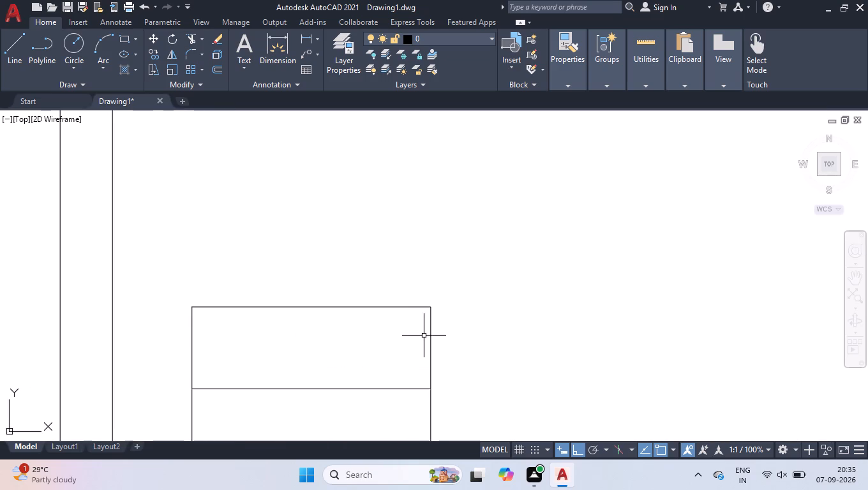
{"action": "key", "text": "c"}
{"action": "key", "text": "Return"}
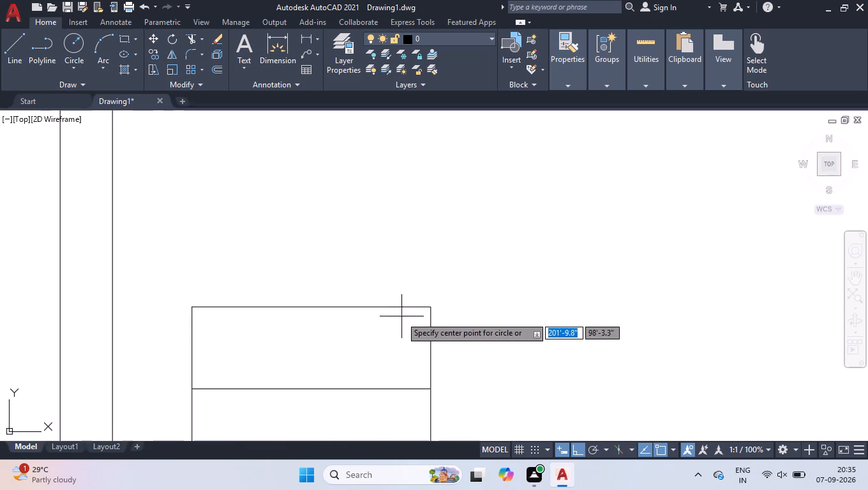
{"action": "left_click", "coordinate": [394, 343]}
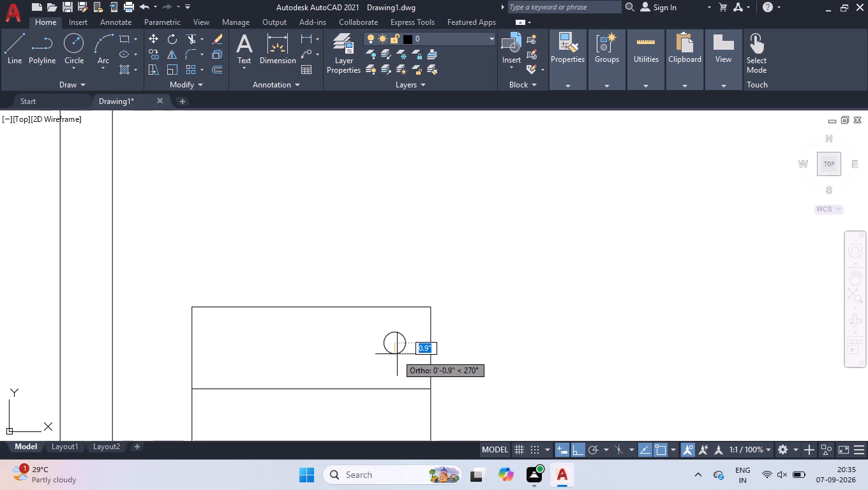
{"action": "left_click", "coordinate": [398, 362]}
{"action": "key", "text": "space"}
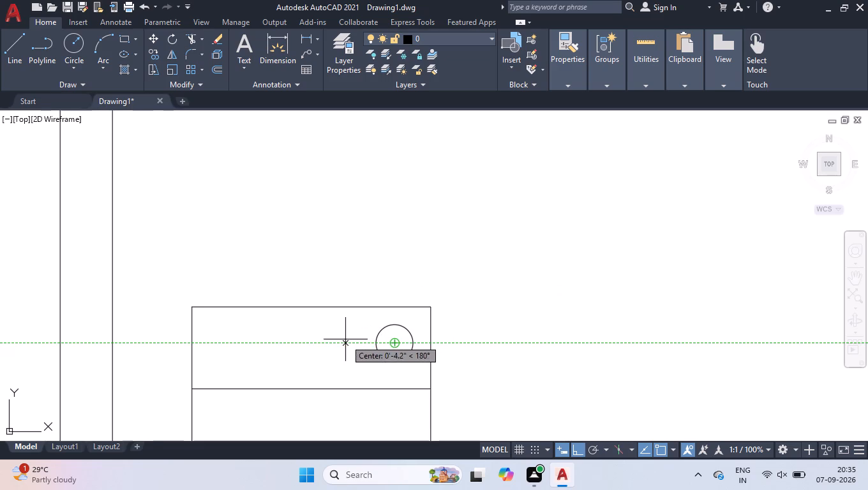
{"action": "left_click", "coordinate": [345, 339]}
{"action": "left_click", "coordinate": [348, 350]}
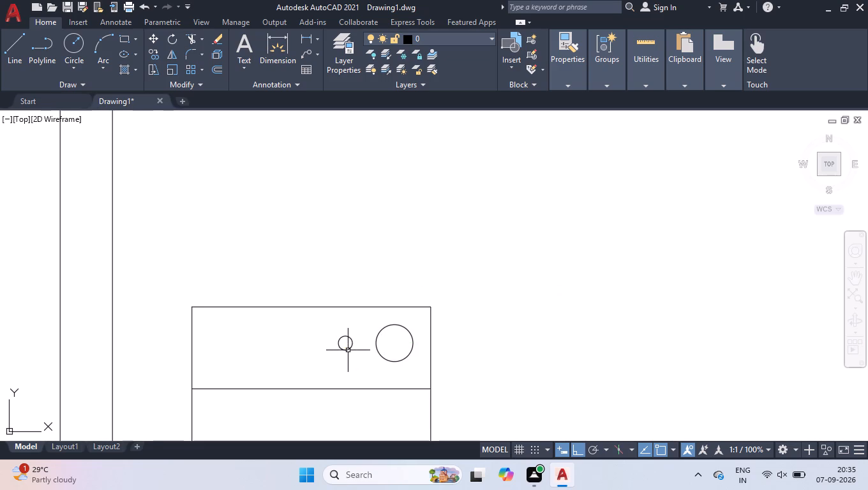
Draw a circle of about 5.6" radius in the outline's lower part, centred below the top edge's midpoint.
{"action": "scroll", "coordinate": [451, 293], "scroll_direction": "down", "scroll_amount": 3}
{"action": "scroll", "coordinate": [444, 390], "scroll_direction": "up", "scroll_amount": 2}
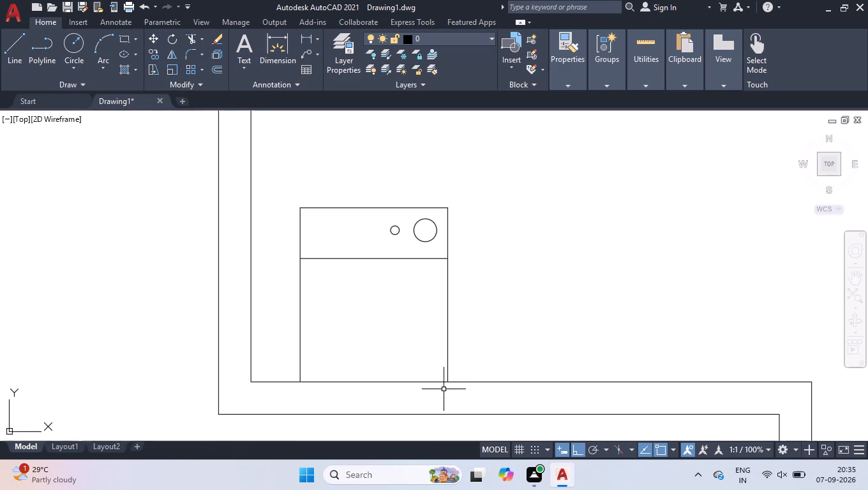
{"action": "key", "text": "space"}
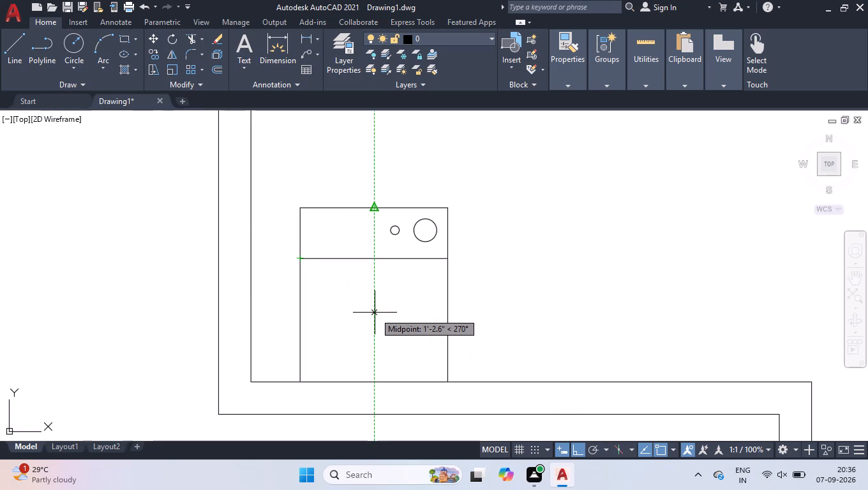
{"action": "left_click", "coordinate": [375, 313]}
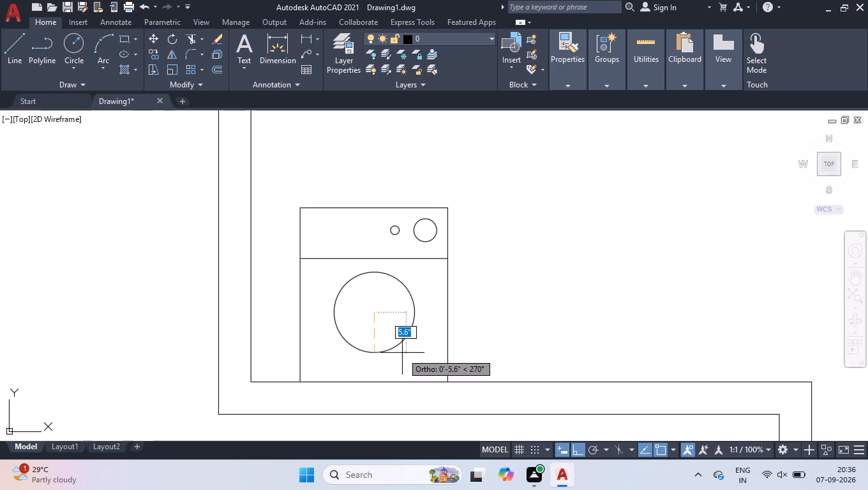
{"action": "left_click", "coordinate": [402, 353]}
{"action": "scroll", "coordinate": [340, 252], "scroll_direction": "down", "scroll_amount": 1}
{"action": "scroll", "coordinate": [352, 256], "scroll_direction": "up", "scroll_amount": 2}
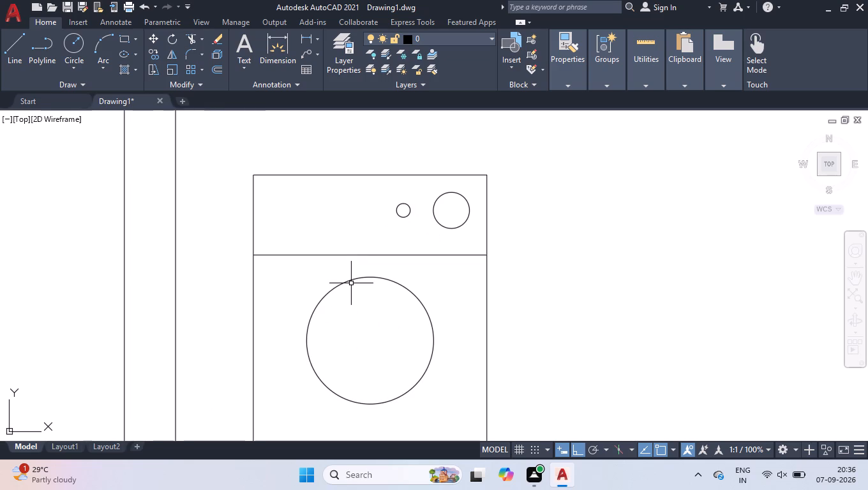
{"action": "scroll", "coordinate": [373, 324], "scroll_direction": "down", "scroll_amount": 1}
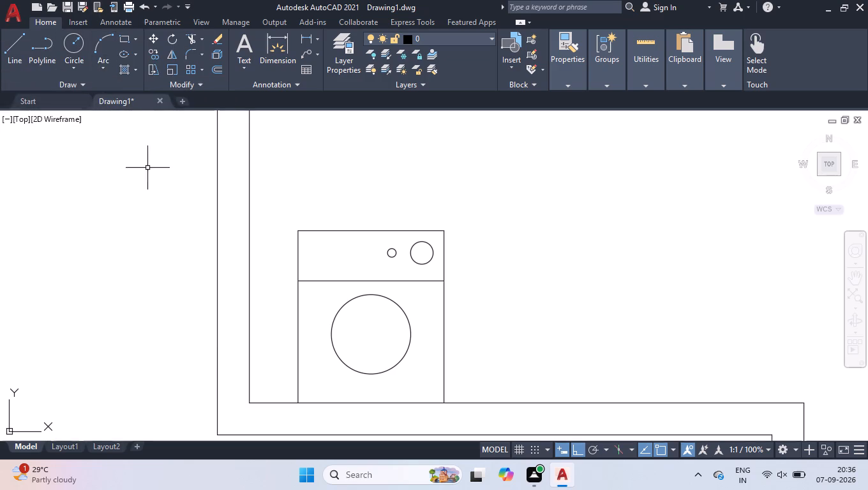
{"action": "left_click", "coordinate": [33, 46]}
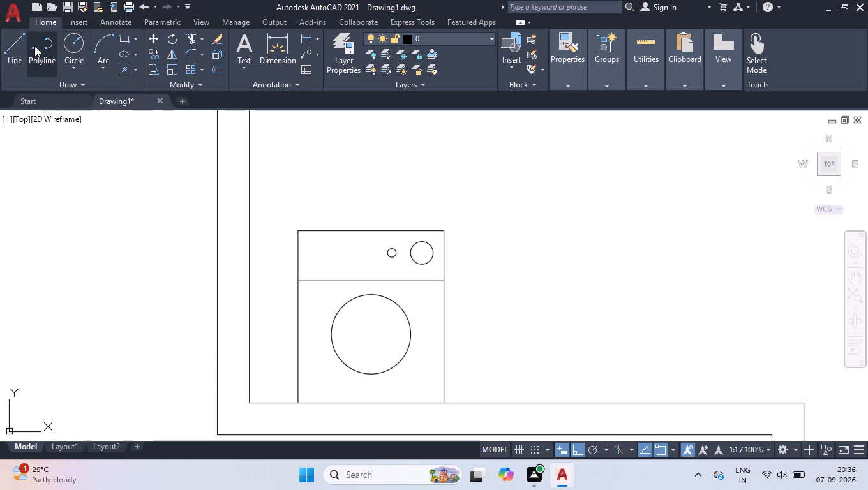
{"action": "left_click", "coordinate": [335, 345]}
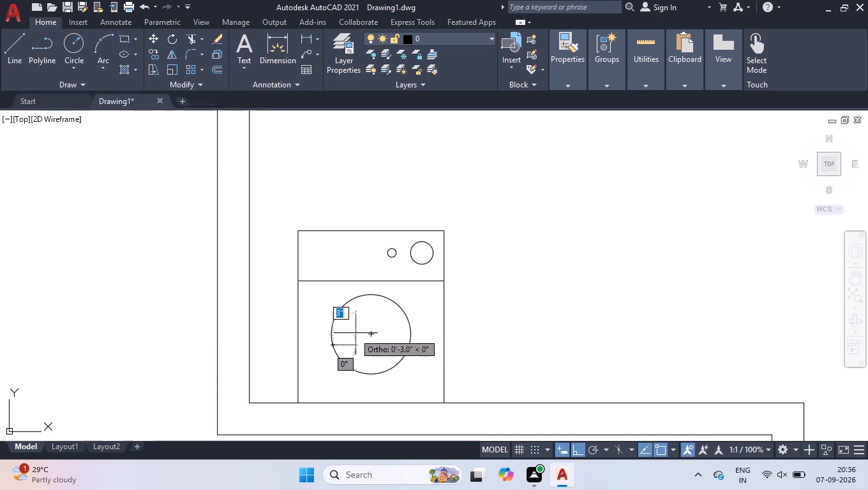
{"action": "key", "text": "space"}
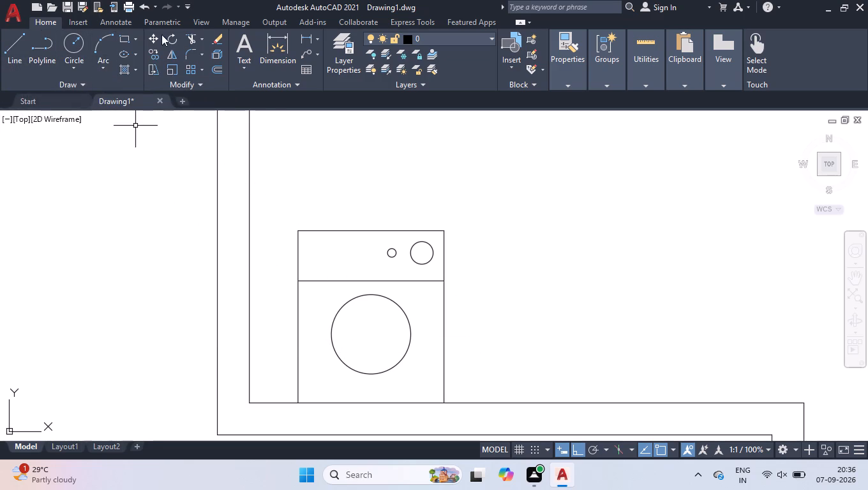
Draw a wavy spline across the washing machine's large door circle, from its left edge to its right edge, with ortho off.
{"action": "type", "text": "spl"}
{"action": "key", "text": "Return"}
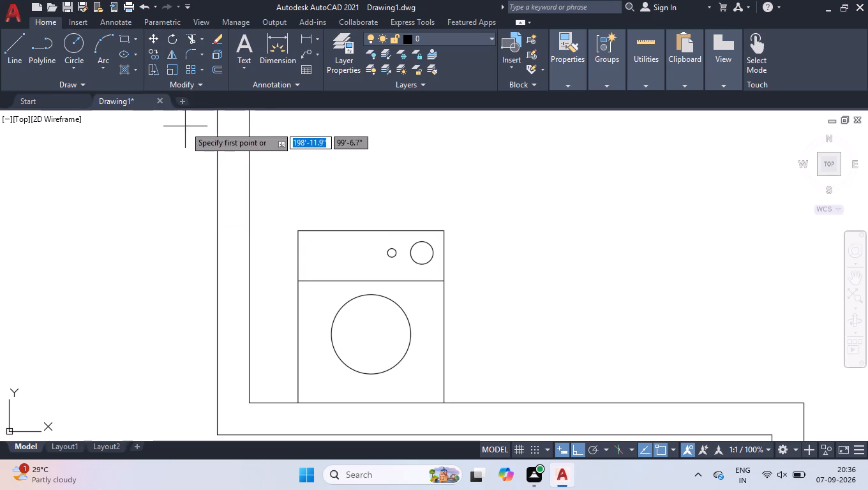
{"action": "left_click", "coordinate": [331, 341]}
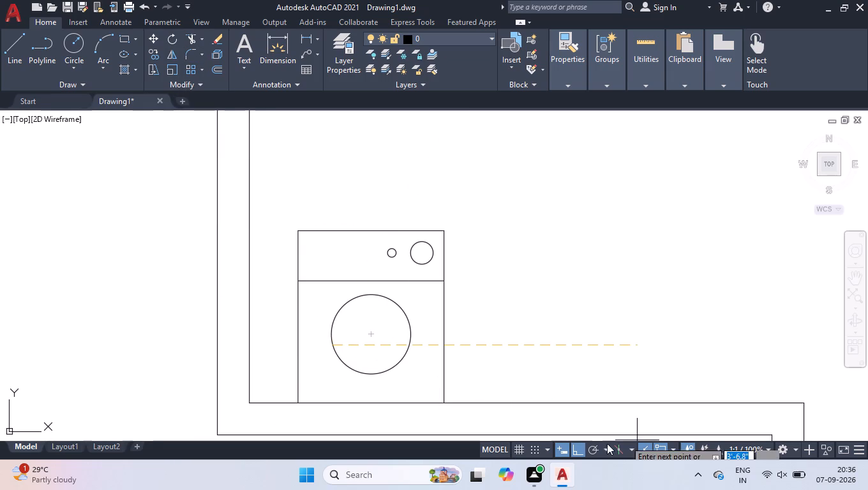
{"action": "left_click", "coordinate": [592, 448]}
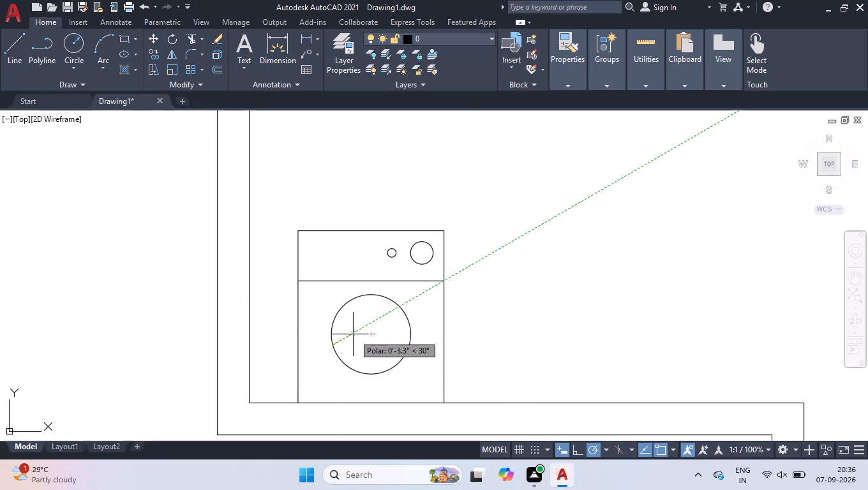
{"action": "left_click", "coordinate": [343, 334]}
{"action": "left_click", "coordinate": [359, 350]}
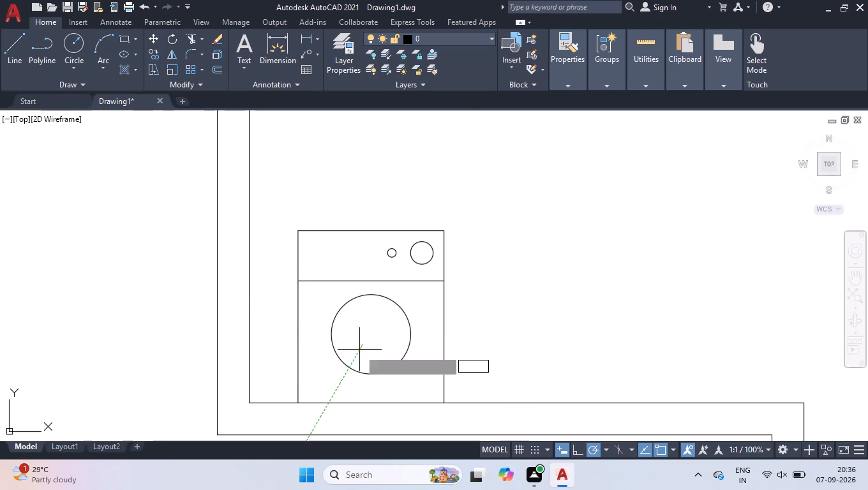
{"action": "left_click", "coordinate": [378, 340]}
{"action": "left_click", "coordinate": [391, 341]}
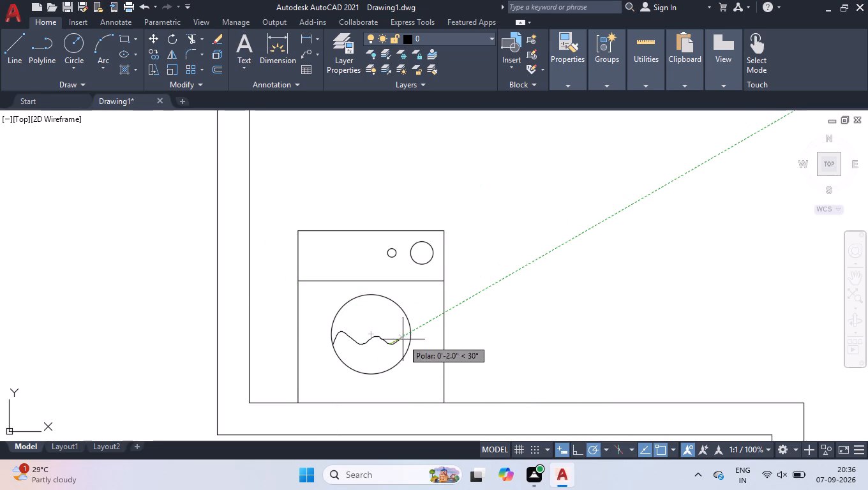
{"action": "left_click", "coordinate": [403, 339]}
{"action": "left_click", "coordinate": [410, 338]}
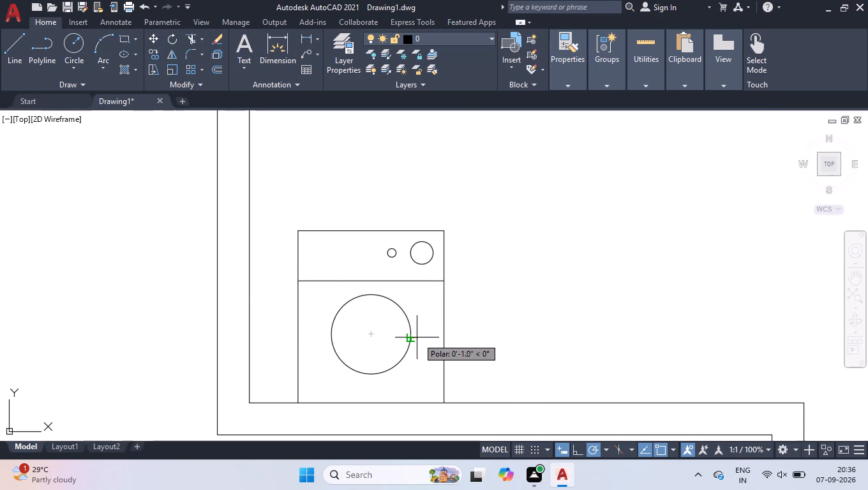
{"action": "key", "text": "Return"}
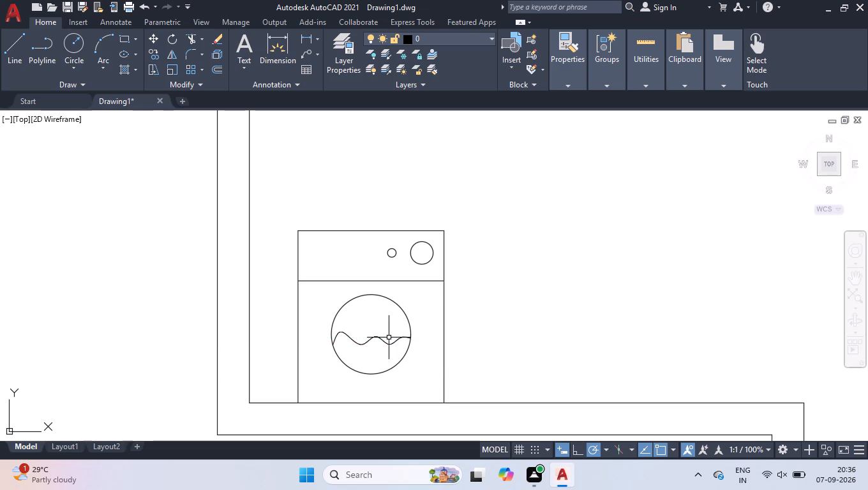
Fill the part of the door circle below the wavy line with a solid hatch in colour 172.
{"action": "left_click", "coordinate": [129, 69]}
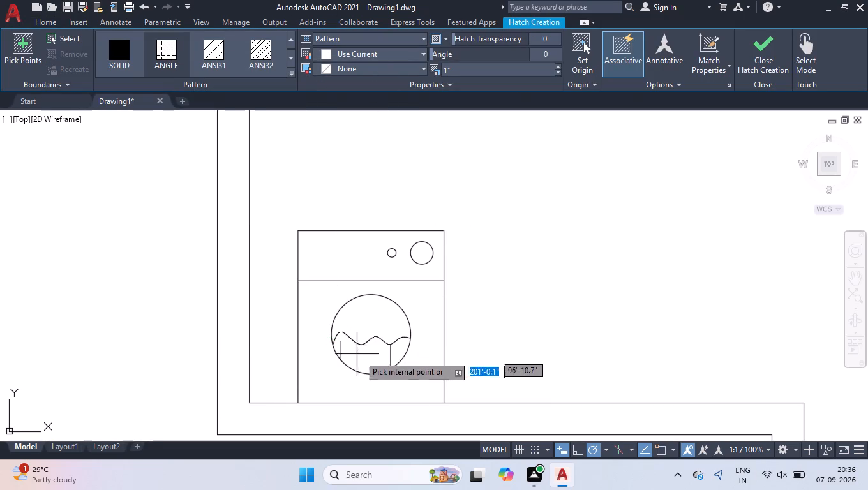
{"action": "left_click", "coordinate": [127, 48]}
{"action": "left_click", "coordinate": [404, 57]}
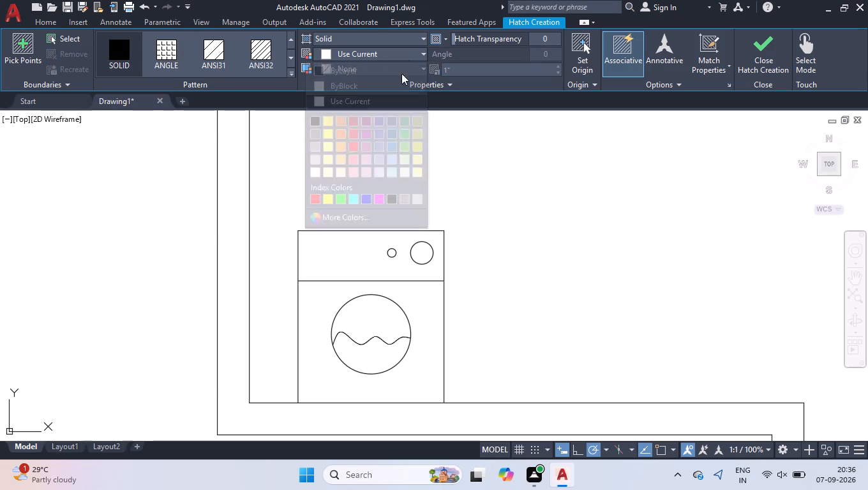
{"action": "left_click", "coordinate": [317, 216]}
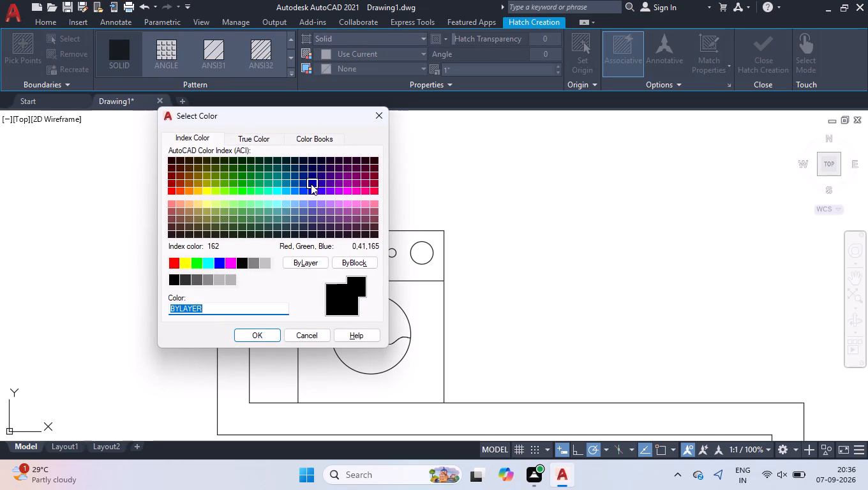
{"action": "left_click", "coordinate": [311, 184]}
{"action": "left_click", "coordinate": [261, 334]}
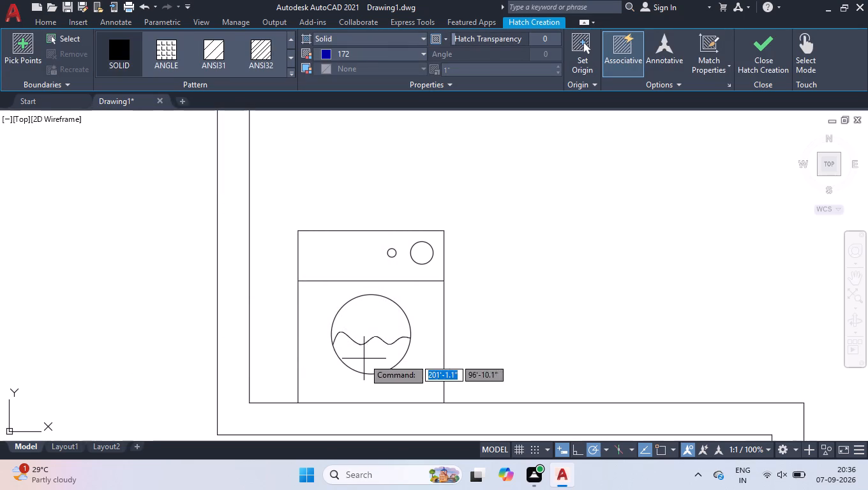
{"action": "left_click", "coordinate": [364, 359]}
{"action": "key", "text": "Return"}
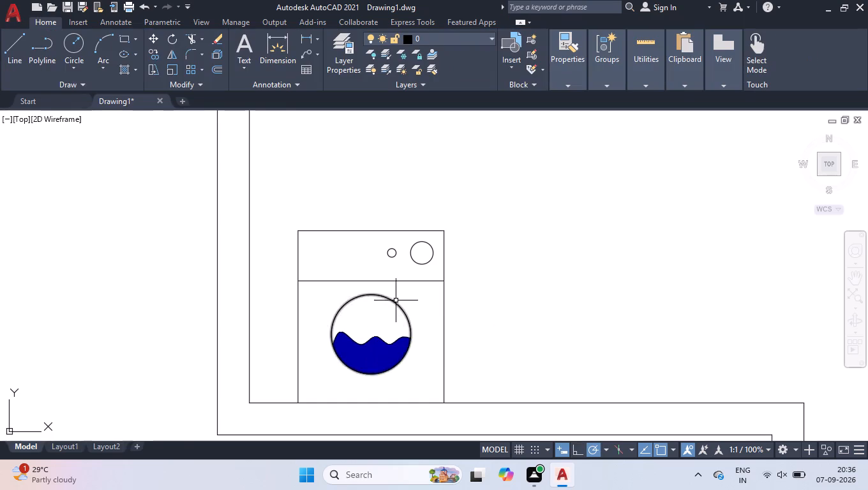
Change the colour of the whole floor plan, including the separate sink symbol beside it, to colour 172 and deselect everything.
{"action": "scroll", "coordinate": [396, 321], "scroll_direction": "down", "scroll_amount": 3}
{"action": "scroll", "coordinate": [414, 252], "scroll_direction": "down", "scroll_amount": 1}
{"action": "scroll", "coordinate": [407, 321], "scroll_direction": "up", "scroll_amount": 2}
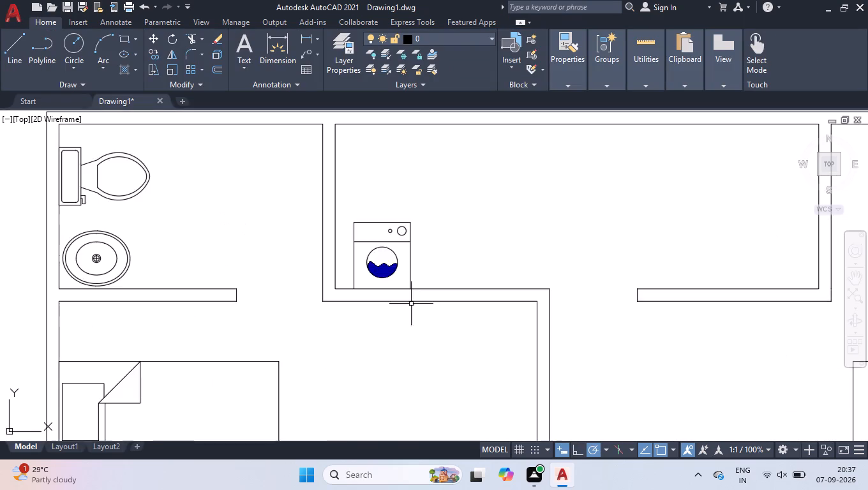
{"action": "scroll", "coordinate": [401, 237], "scroll_direction": "down", "scroll_amount": 5}
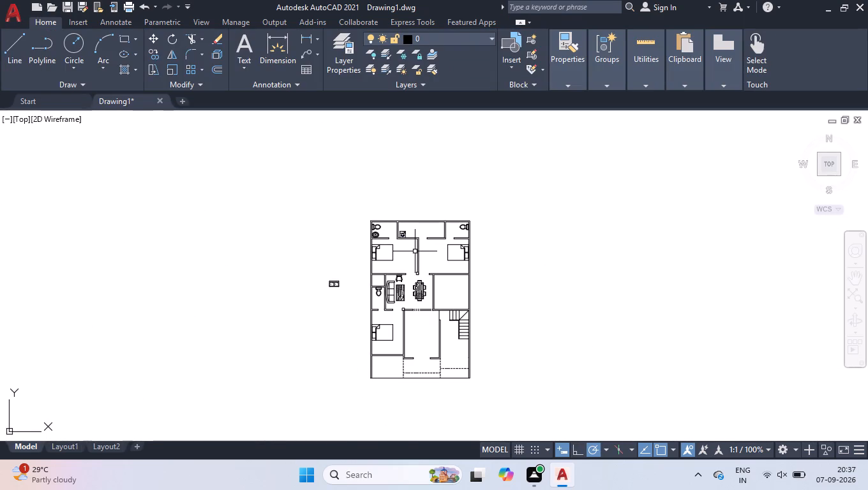
{"action": "left_click", "coordinate": [481, 194]}
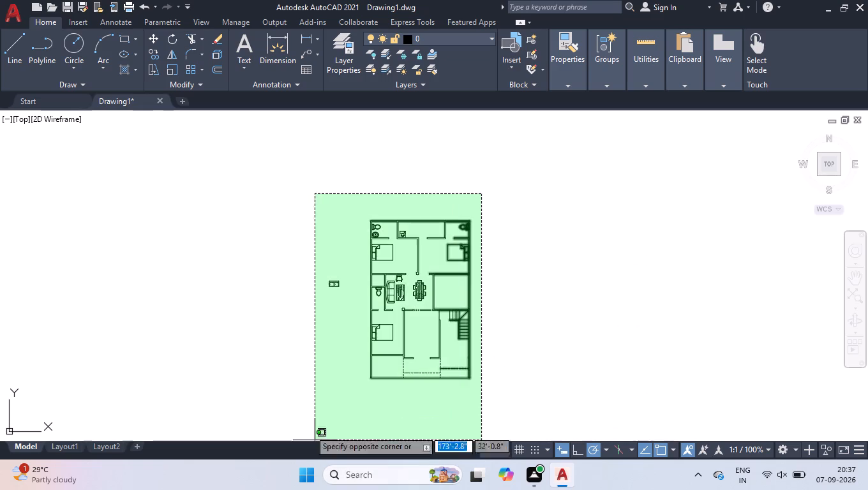
{"action": "left_click", "coordinate": [311, 387]}
{"action": "key", "text": "ctrl+1"}
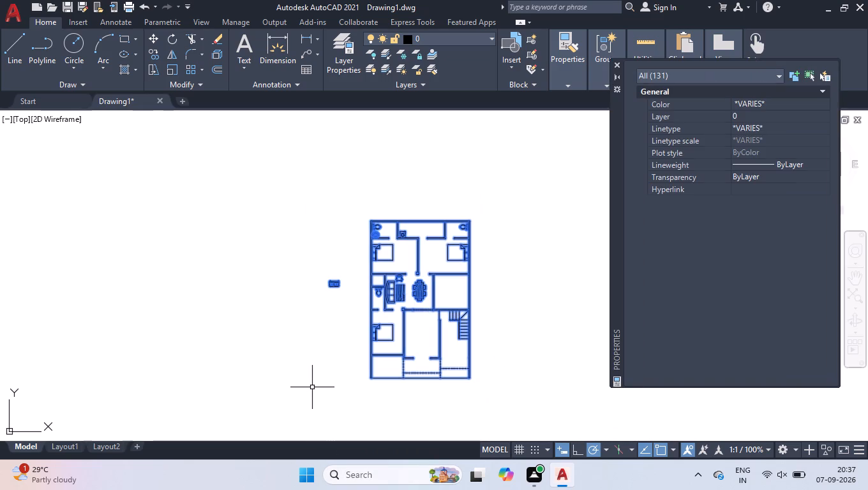
{"action": "double_click", "coordinate": [773, 101]}
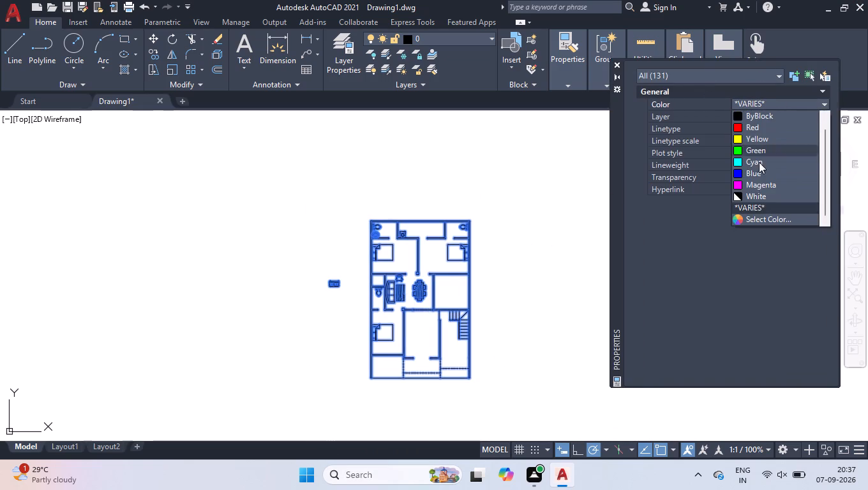
{"action": "left_click", "coordinate": [756, 218]}
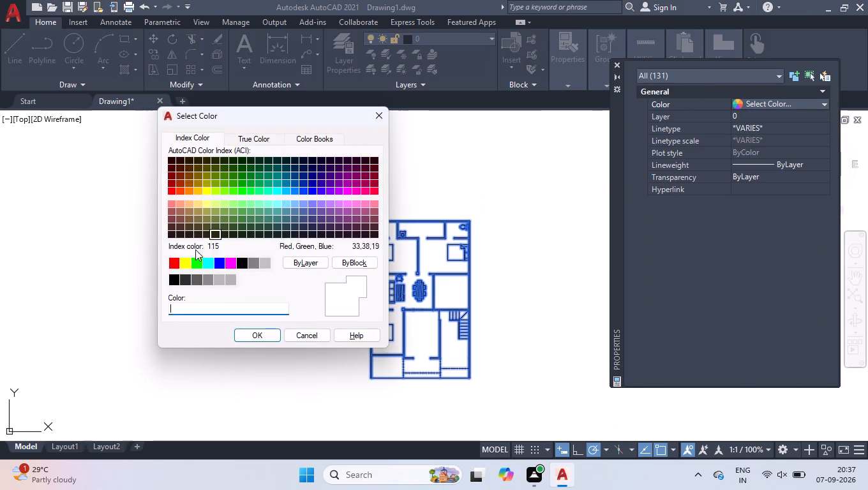
{"action": "left_click", "coordinate": [315, 183]}
{"action": "left_click", "coordinate": [244, 338]}
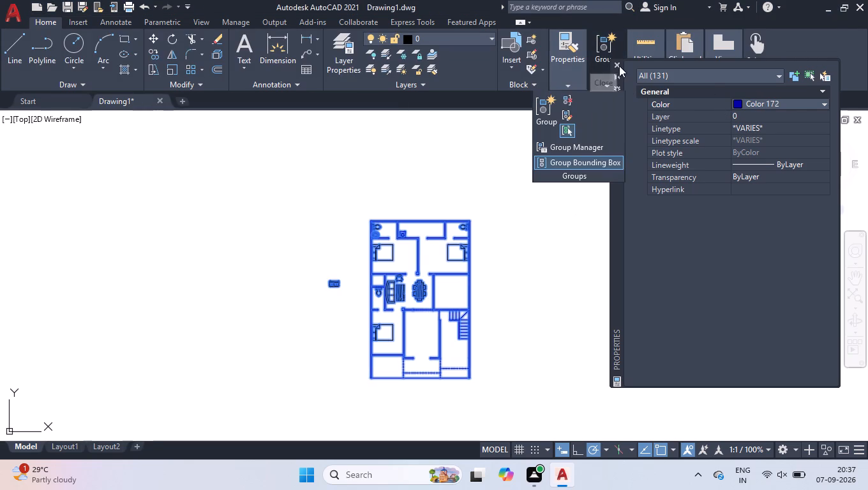
{"action": "left_click", "coordinate": [619, 66]}
{"action": "right_click", "coordinate": [527, 253]}
{"action": "left_click", "coordinate": [548, 366]}
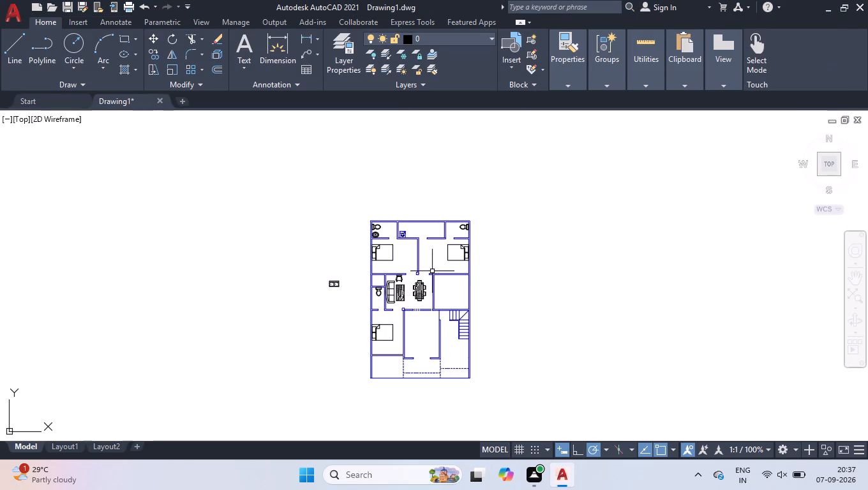
Measure the width of the door opening in the upper middle room's lower wall with a linear dimension, without placing it.
{"action": "scroll", "coordinate": [447, 212], "scroll_direction": "up", "scroll_amount": 2}
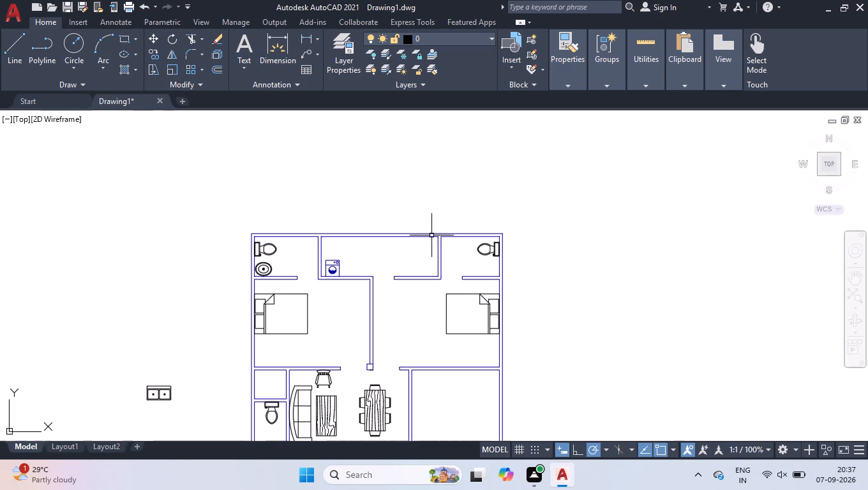
{"action": "scroll", "coordinate": [275, 274], "scroll_direction": "up", "scroll_amount": 2}
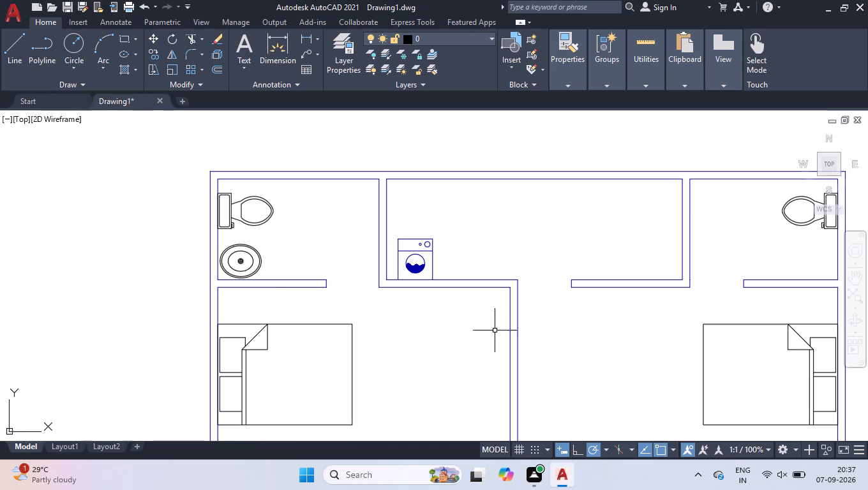
{"action": "scroll", "coordinate": [544, 314], "scroll_direction": "up", "scroll_amount": 1}
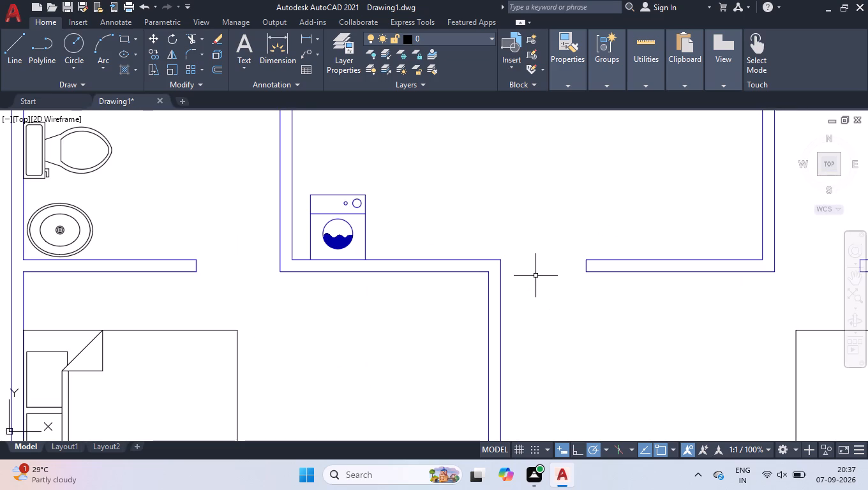
{"action": "type", "text": "dli"}
{"action": "key", "text": "Return"}
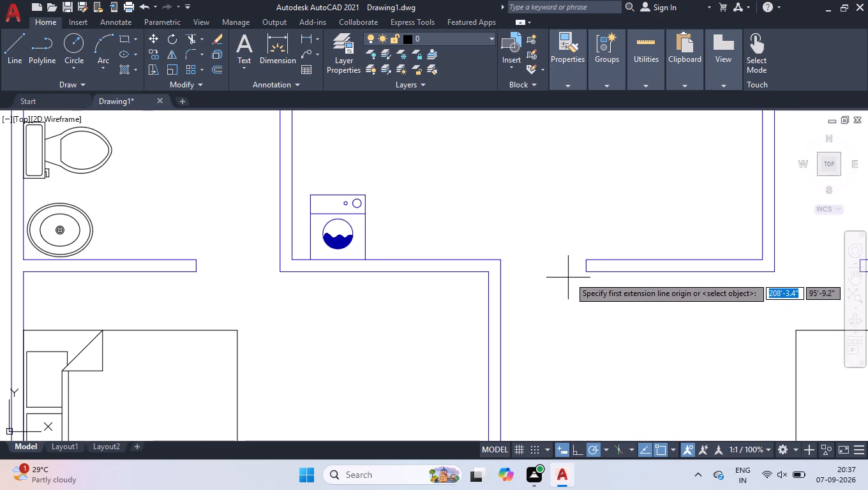
{"action": "left_click", "coordinate": [588, 274]}
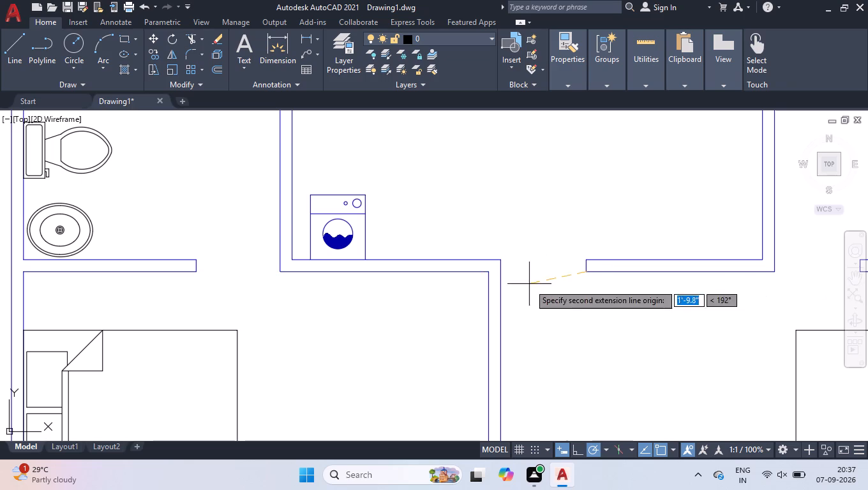
{"action": "left_click", "coordinate": [501, 271]}
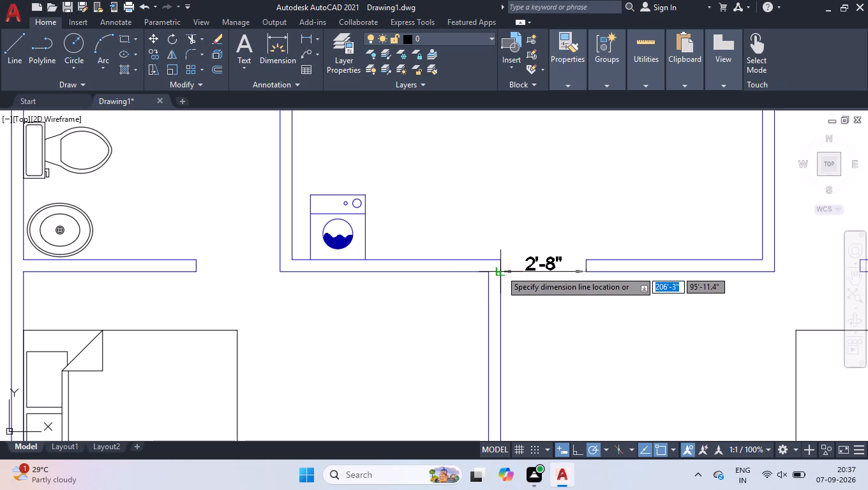
{"action": "key", "text": "space"}
Draw a 4.5" vertical line across the lower wall's thickness at the corner left of the door opening, with ortho on.
{"action": "scroll", "coordinate": [501, 269], "scroll_direction": "up", "scroll_amount": 3}
{"action": "key", "text": "l"}
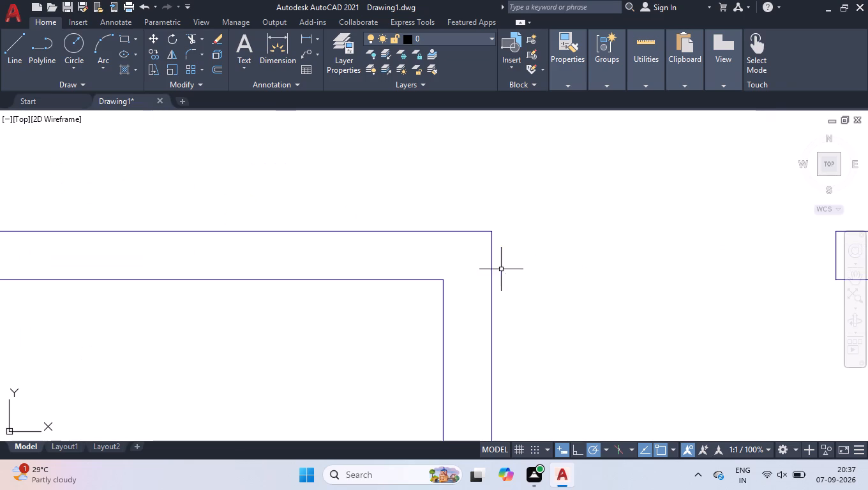
{"action": "key", "text": "Return"}
{"action": "scroll", "coordinate": [488, 274], "scroll_direction": "down", "scroll_amount": 2}
{"action": "left_click", "coordinate": [460, 272]}
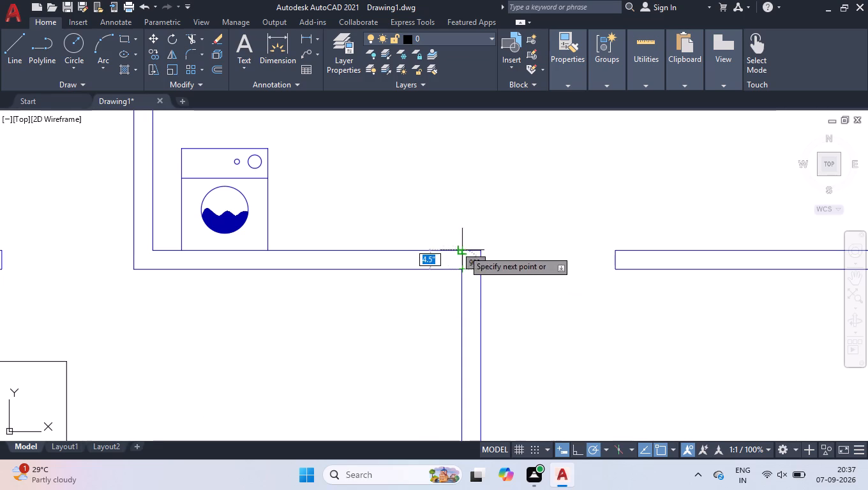
{"action": "left_click", "coordinate": [578, 447]}
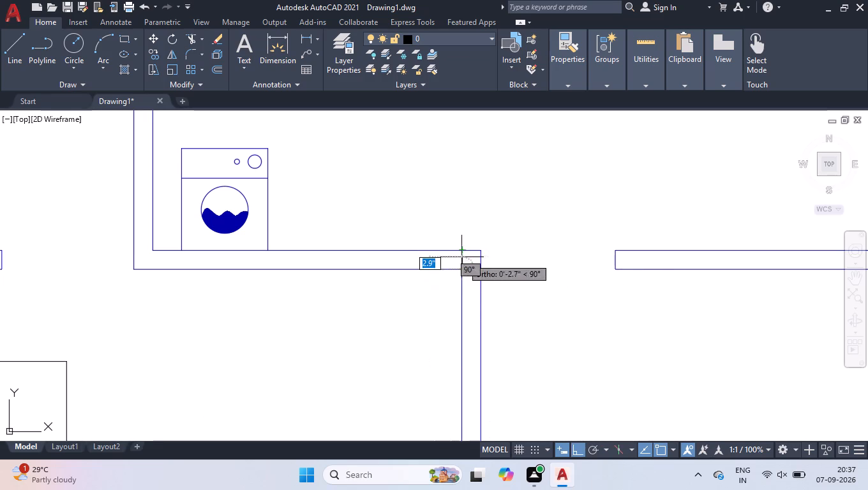
{"action": "left_click", "coordinate": [461, 251]}
{"action": "key", "text": "space"}
Offset the short vertical line at the wall corner 2'8" leftward into the lower wall beneath the washing machine room.
{"action": "left_click_drag", "start_coordinate": [419, 225], "coordinate": [424, 231]}
{"action": "left_click", "coordinate": [505, 309]}
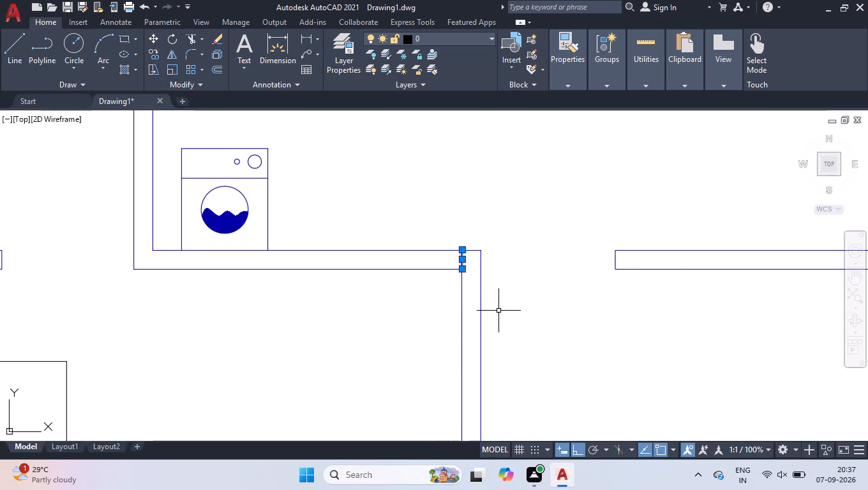
{"action": "key", "text": "o"}
{"action": "key", "text": "f"}
{"action": "key", "text": "f"}
{"action": "key", "text": "Return"}
{"action": "key", "text": "2"}
{"action": "key", "text": "apostrophe"}
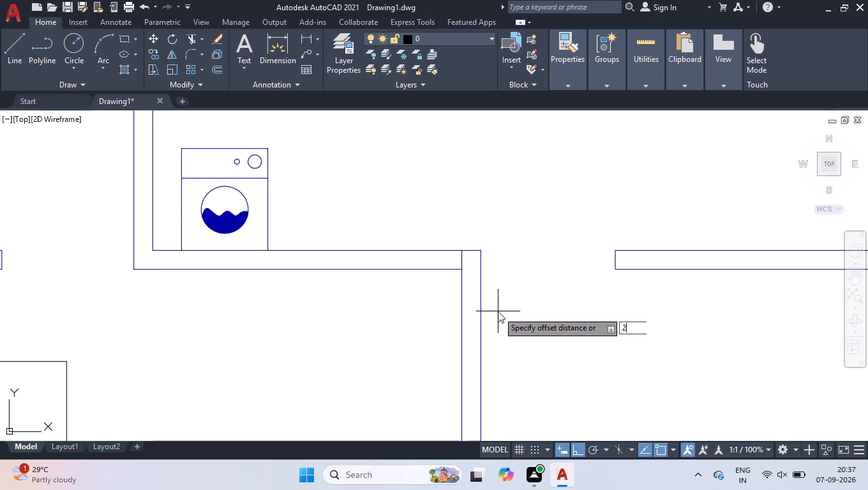
{"action": "key", "text": "8"}
{"action": "key", "text": "Return"}
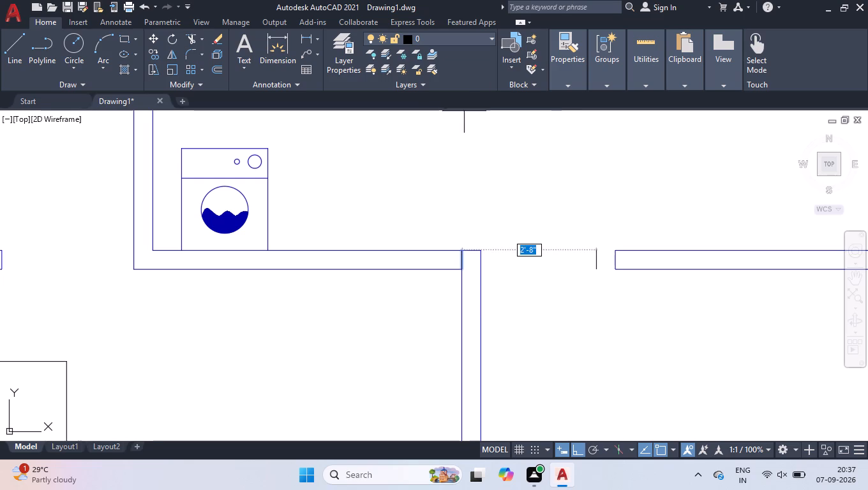
{"action": "left_click", "coordinate": [373, 299]}
{"action": "key", "text": "space"}
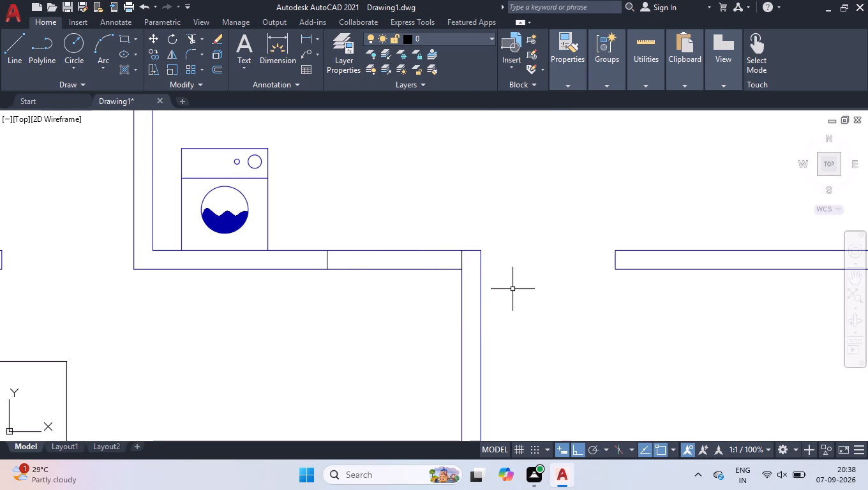
Close the old door opening by extending both lines of the wall to the central vertical wall and erasing the old end line.
{"action": "type", "text": "ex"}
{"action": "key", "text": "Return"}
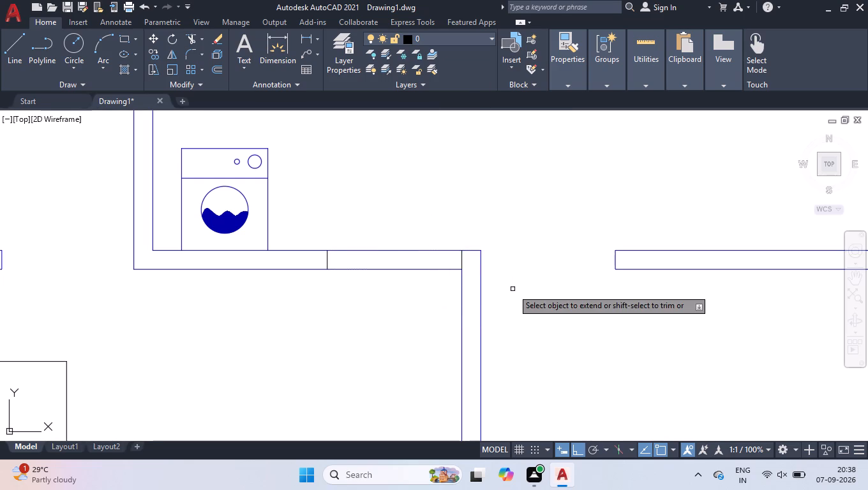
{"action": "left_click_drag", "start_coordinate": [629, 241], "coordinate": [631, 250]}
{"action": "left_click", "coordinate": [630, 301]}
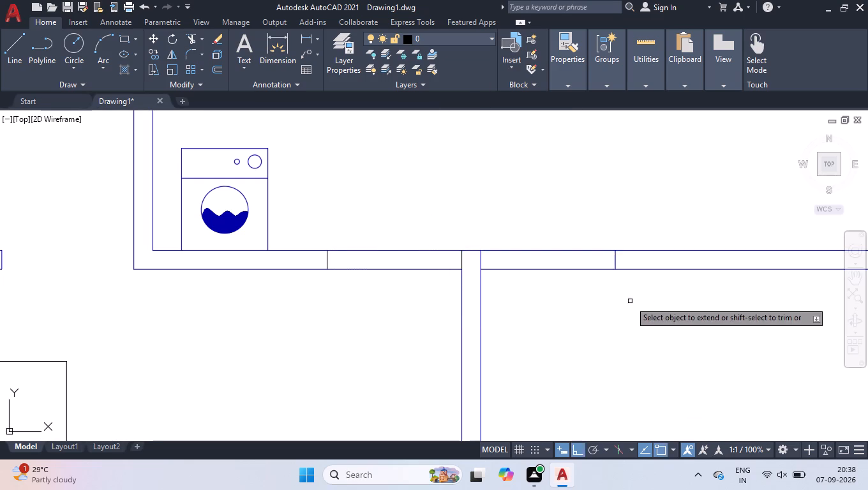
{"action": "key", "text": "space"}
{"action": "left_click", "coordinate": [615, 260]}
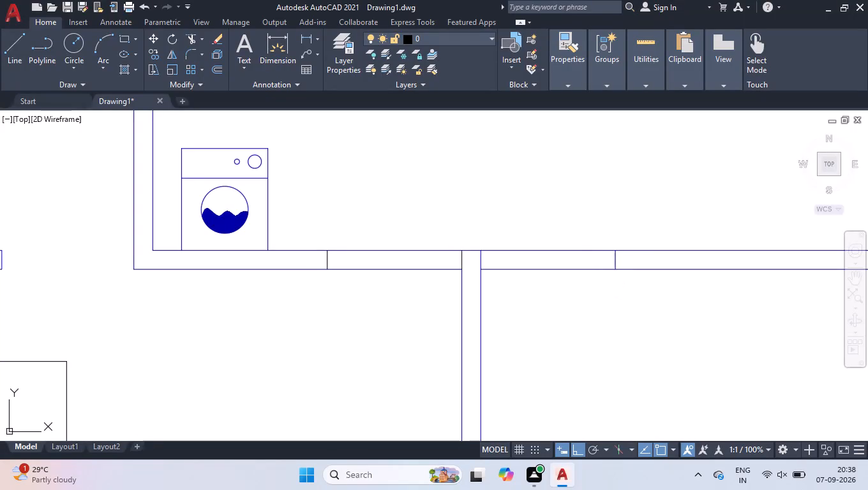
{"action": "key", "text": "Delete"}
Trim both lower wall lines between the offset line and the central wall corner to cut the new door opening.
{"action": "type", "text": "tr"}
{"action": "key", "text": "Return"}
{"action": "left_click_drag", "start_coordinate": [440, 211], "coordinate": [440, 220]}
{"action": "left_click", "coordinate": [407, 303]}
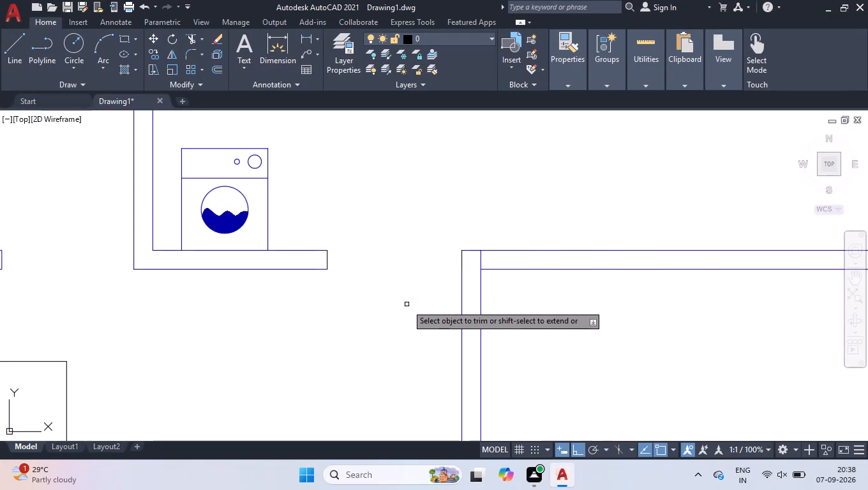
{"action": "key", "text": "space"}
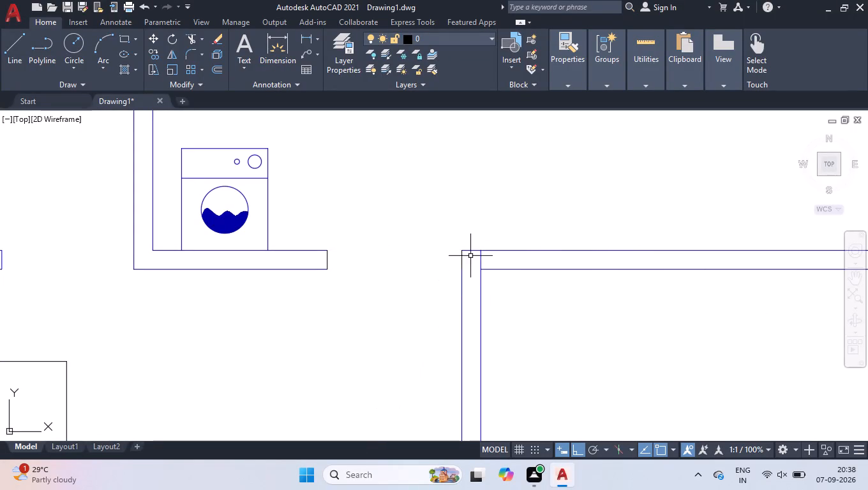
Erase the short line at the central wall corner and extend the wall's left line up to the horizontal wall's upper line.
{"action": "left_click", "coordinate": [463, 260]}
{"action": "key", "text": "Delete"}
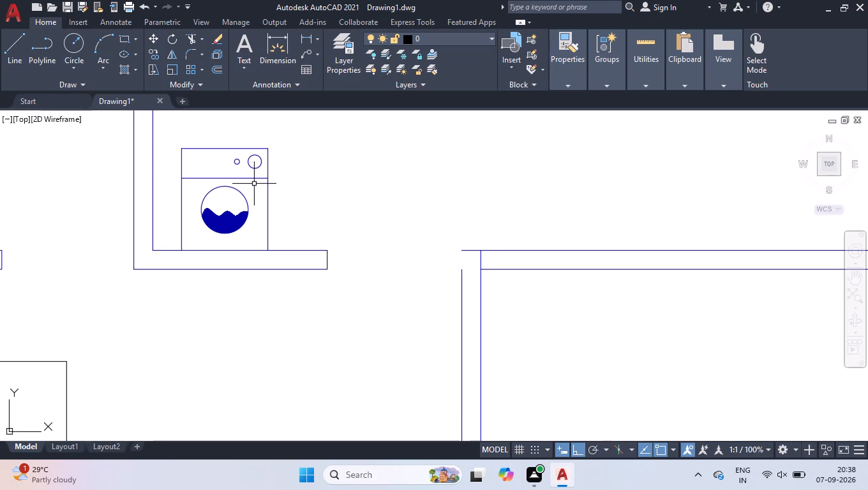
{"action": "type", "text": "ex"}
{"action": "key", "text": "Return"}
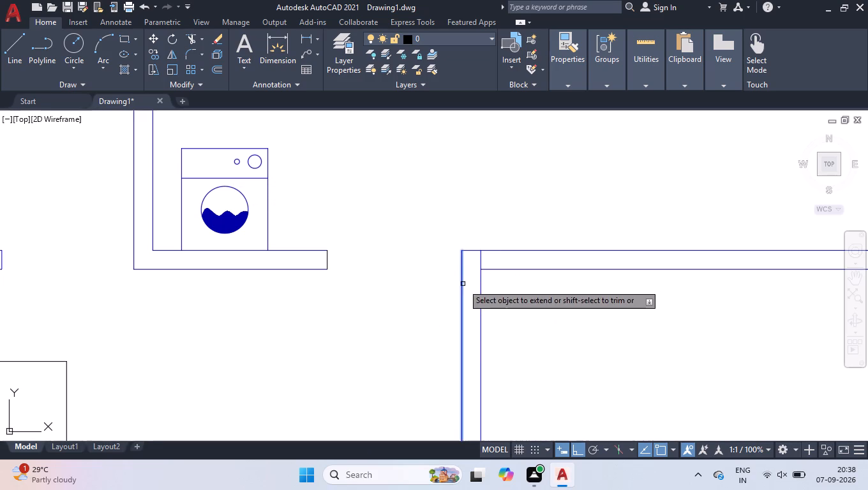
{"action": "left_click", "coordinate": [462, 283]}
{"action": "key", "text": "space"}
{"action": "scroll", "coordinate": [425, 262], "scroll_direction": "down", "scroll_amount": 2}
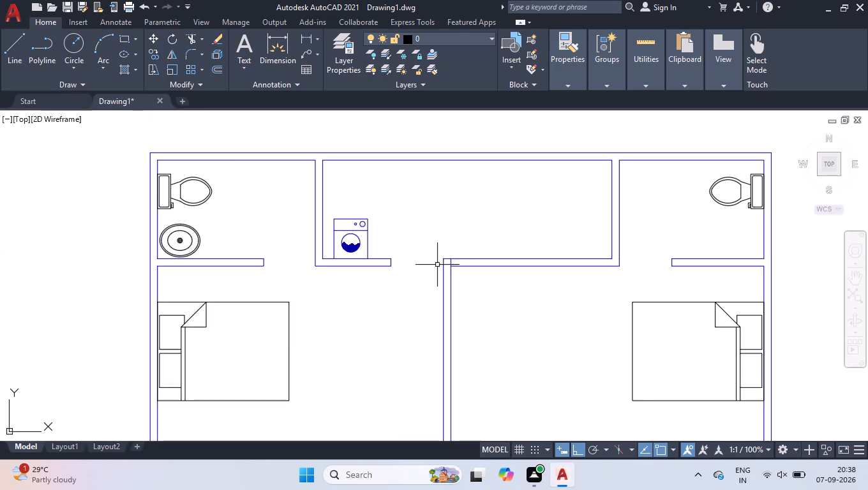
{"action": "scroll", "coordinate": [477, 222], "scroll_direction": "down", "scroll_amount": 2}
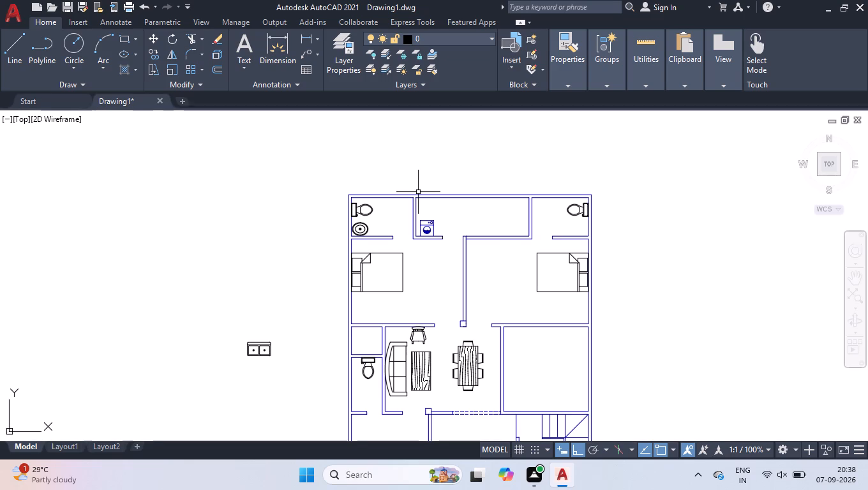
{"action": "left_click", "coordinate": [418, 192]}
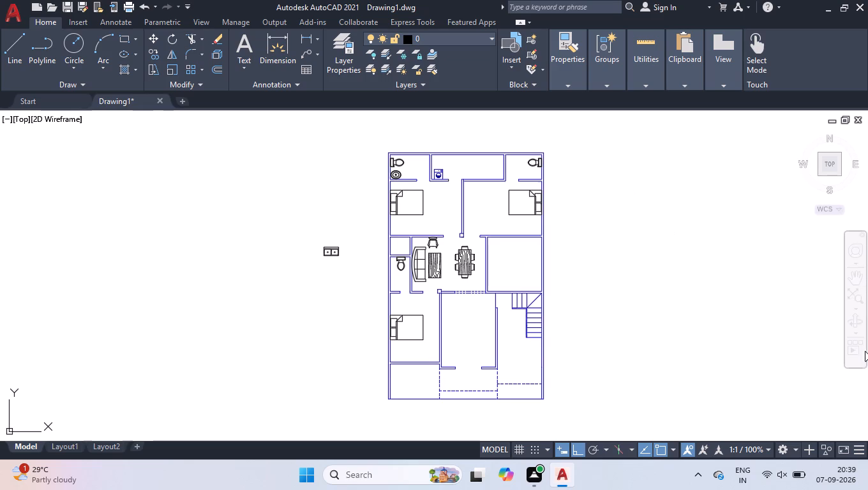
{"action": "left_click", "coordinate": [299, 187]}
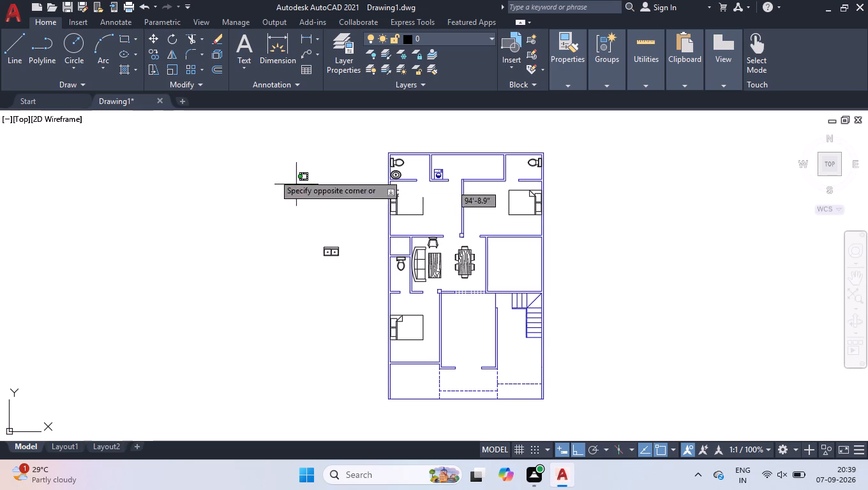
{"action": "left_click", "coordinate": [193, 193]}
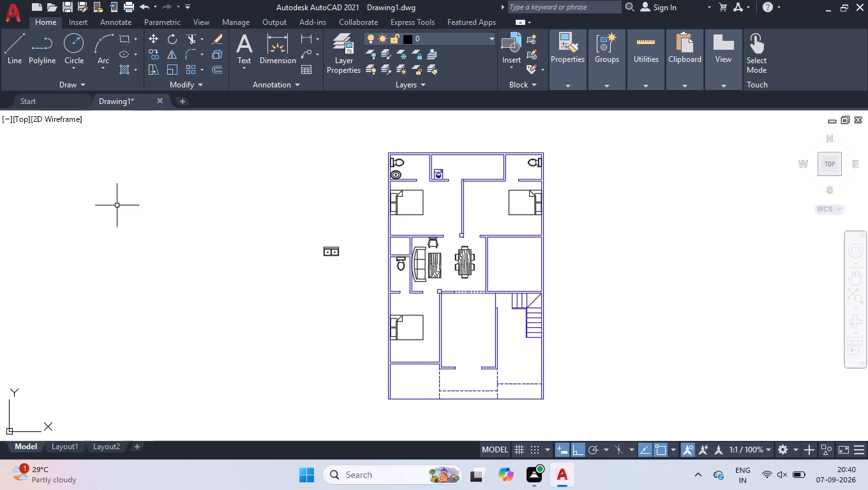
Start a centre-aligned multiline text in the upper-left bathroom, beside the toilet symbol, with a text height of 5".
{"action": "scroll", "coordinate": [461, 181], "scroll_direction": "up", "scroll_amount": 1}
{"action": "scroll", "coordinate": [406, 138], "scroll_direction": "up", "scroll_amount": 4}
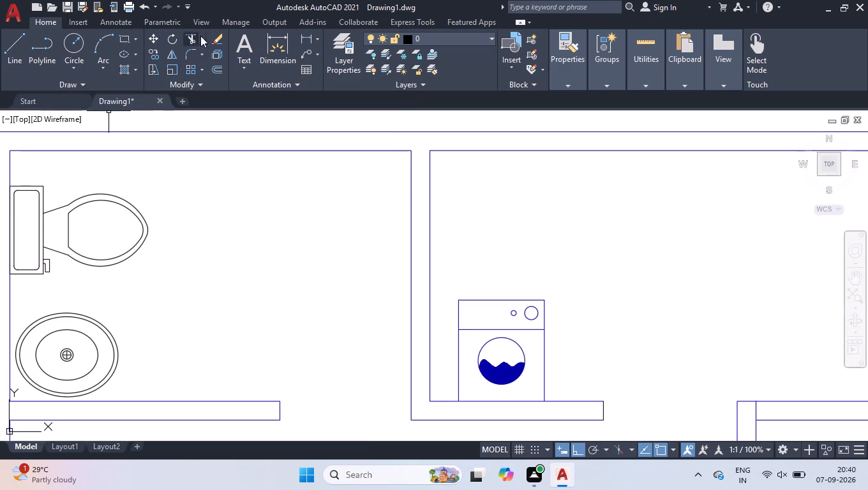
{"action": "left_click", "coordinate": [243, 35]}
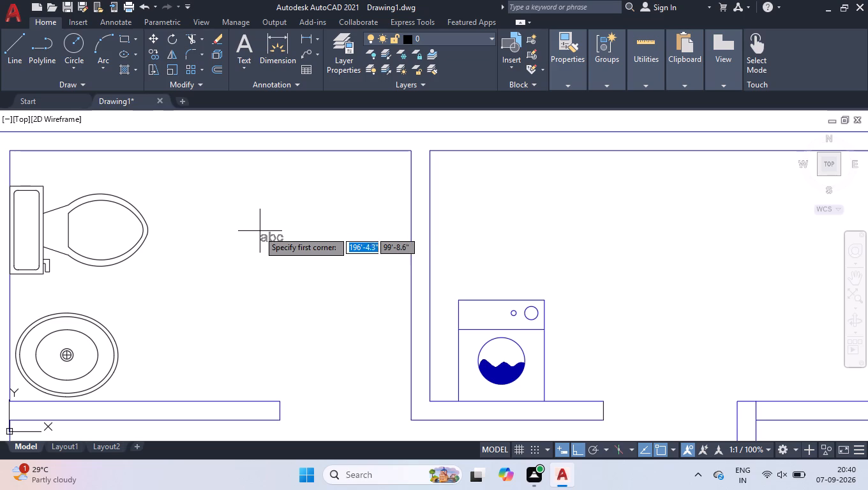
{"action": "left_click_drag", "start_coordinate": [211, 256], "coordinate": [220, 258]}
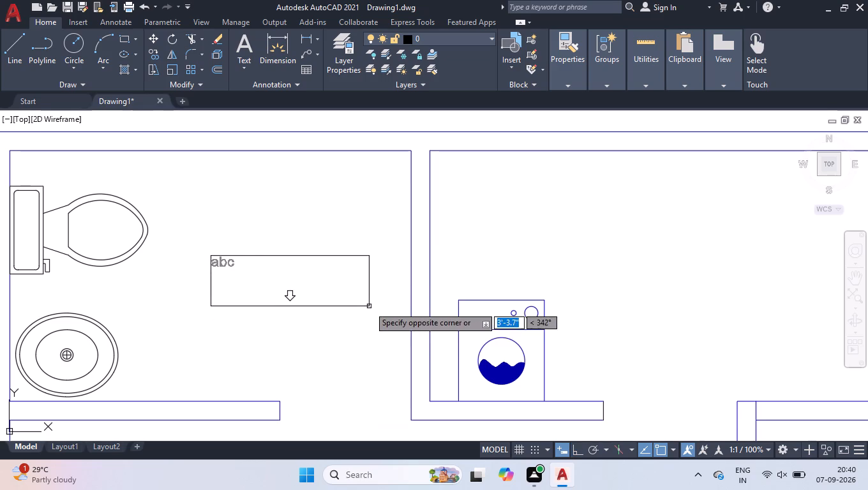
{"action": "left_click", "coordinate": [369, 306]}
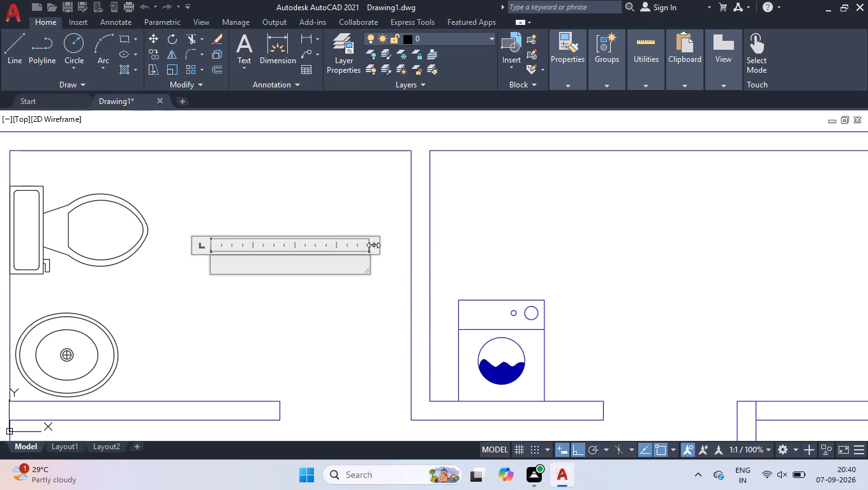
{"action": "left_click_drag", "start_coordinate": [373, 247], "coordinate": [314, 246]}
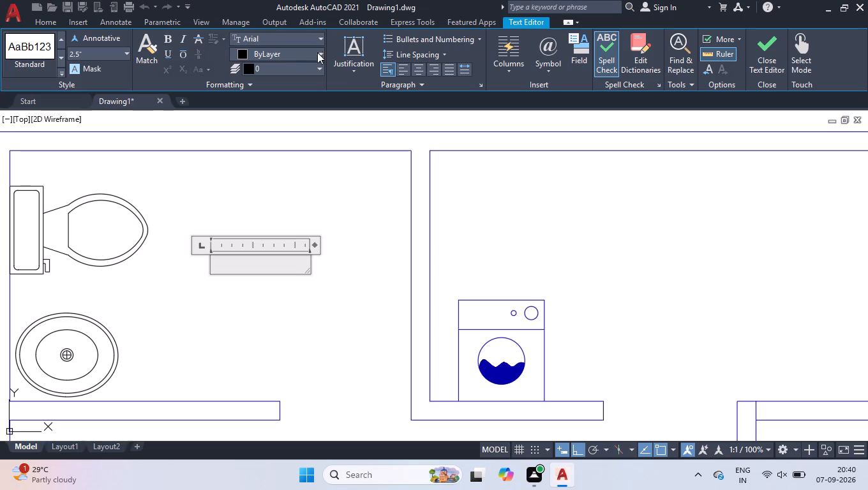
{"action": "left_click", "coordinate": [419, 67]}
{"action": "left_click", "coordinate": [101, 56]}
{"action": "key", "text": "5"}
{"action": "key", "text": "Return"}
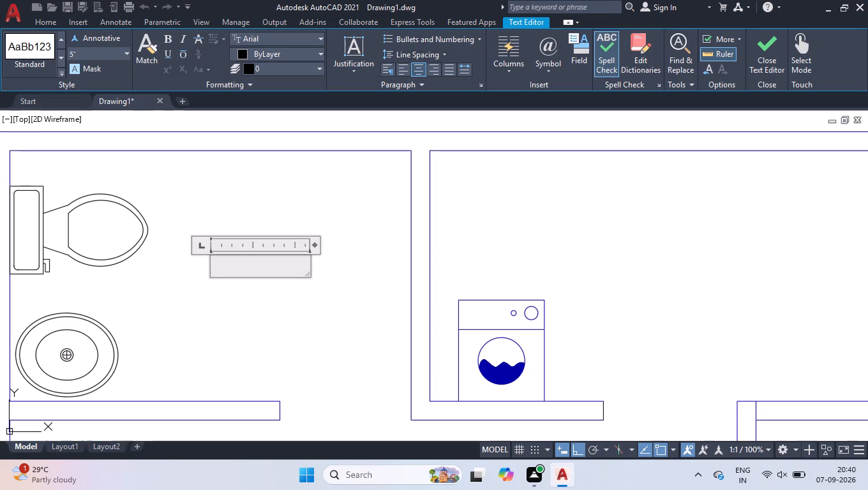
Enter TOILET with 8'-0" X 5'-0" below it, widen the text frame to fit the size on one line, and finish the text.
{"action": "type", "text": "TOILET"}
{"action": "key", "text": "Return"}
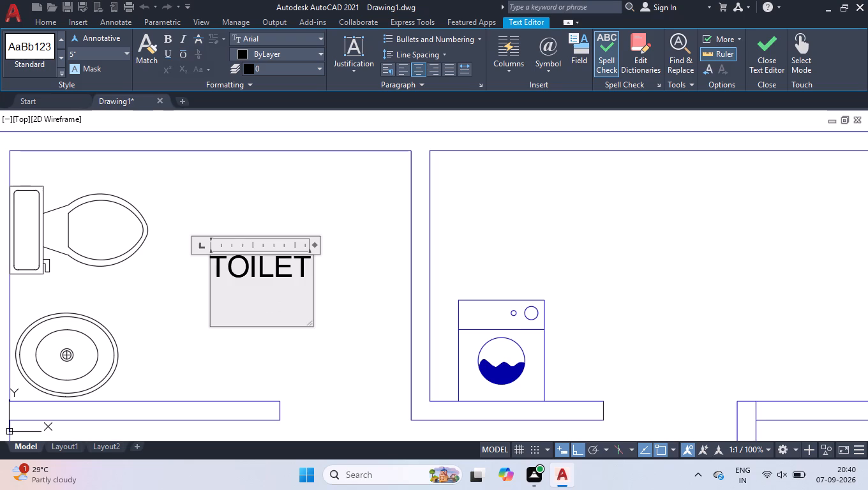
{"action": "key", "text": "6"}
{"action": "key", "text": "BackSpace"}
{"action": "key", "text": "9"}
{"action": "key", "text": "BackSpace"}
{"action": "type", "text": "8'-0\""}
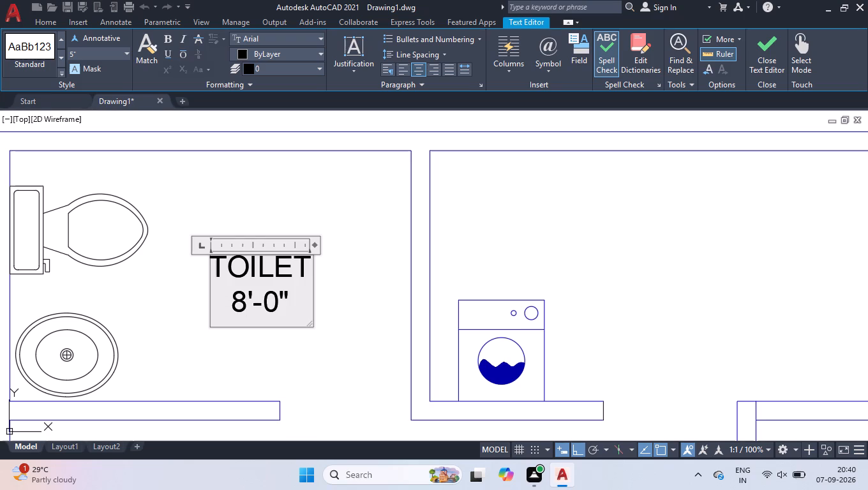
{"action": "key", "text": "space"}
{"action": "type", "text": "X"}
{"action": "key", "text": "space"}
{"action": "type", "text": "5'-0\""}
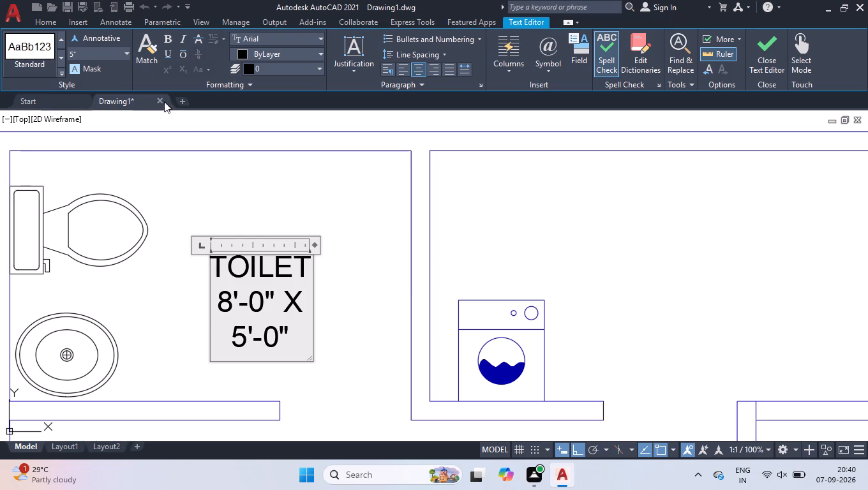
{"action": "left_click_drag", "start_coordinate": [315, 248], "coordinate": [349, 260]}
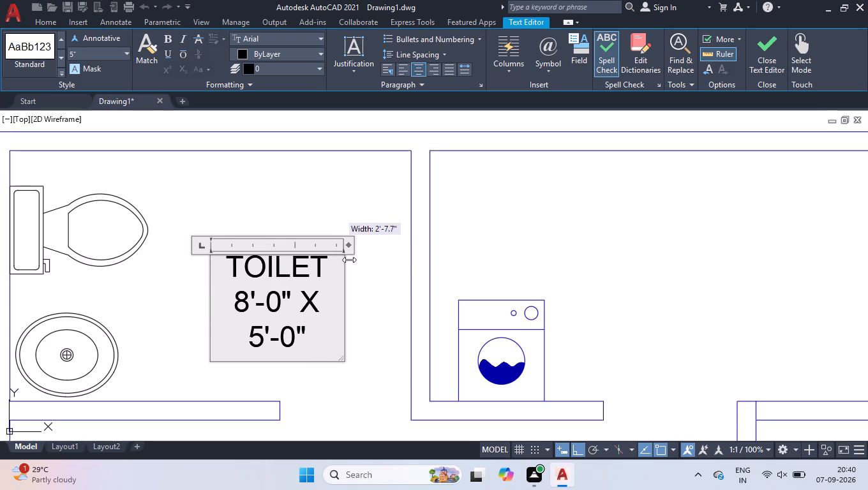
{"action": "left_click_drag", "start_coordinate": [349, 260], "coordinate": [365, 269]}
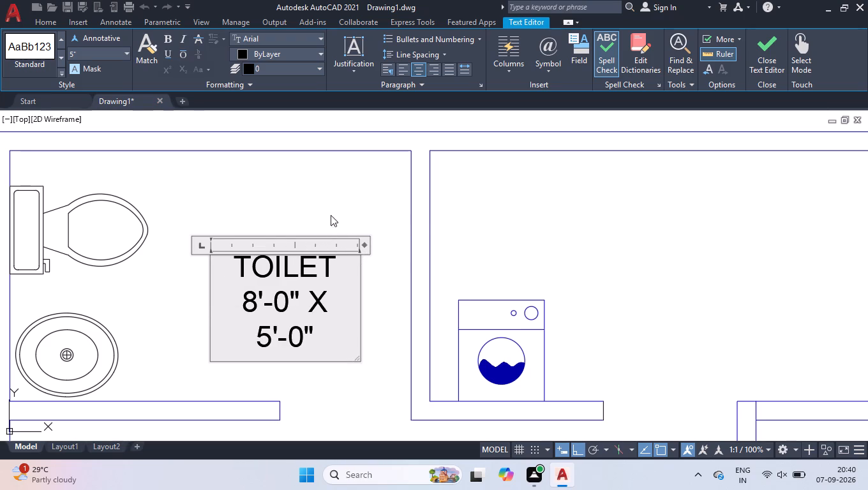
{"action": "left_click_drag", "start_coordinate": [363, 243], "coordinate": [373, 244]}
{"action": "left_click", "coordinate": [345, 204]}
Copy the TOILET 8'-0" X 5'-0" label straight across into the washing-machine room and the upper-right bathroom.
{"action": "left_click", "coordinate": [327, 256]}
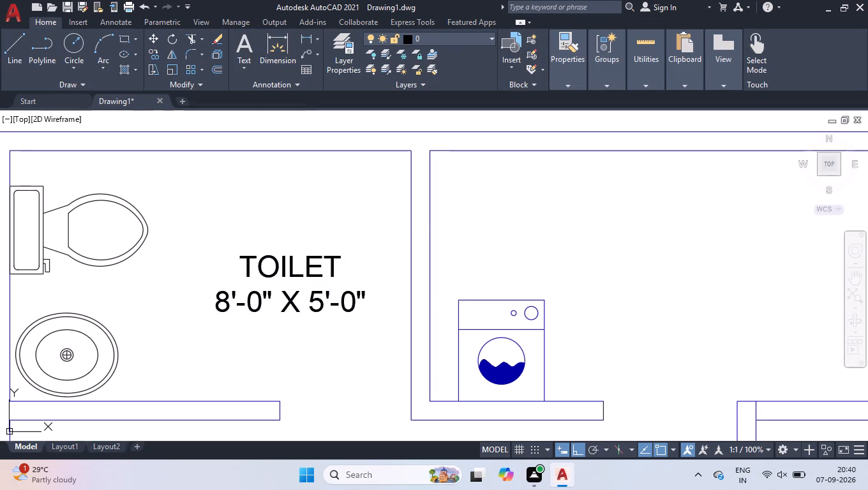
{"action": "type", "text": "COP"}
{"action": "key", "text": "Return"}
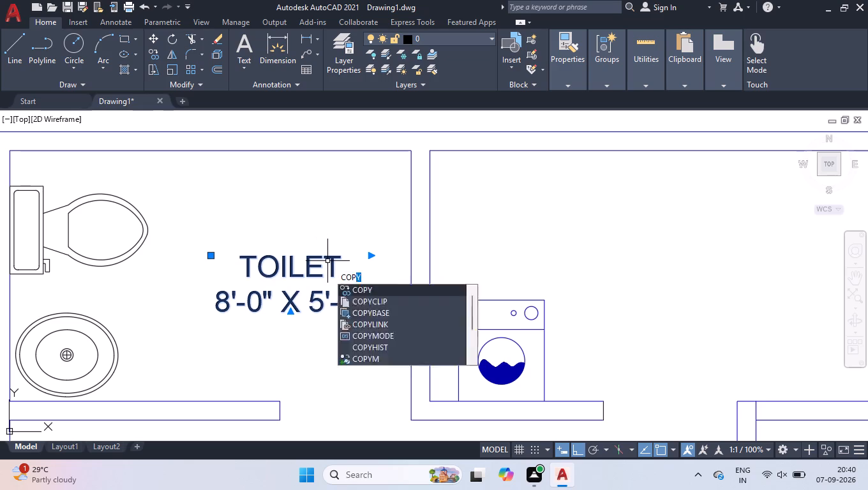
{"action": "left_click", "coordinate": [284, 279]}
{"action": "scroll", "coordinate": [386, 263], "scroll_direction": "down", "scroll_amount": 2}
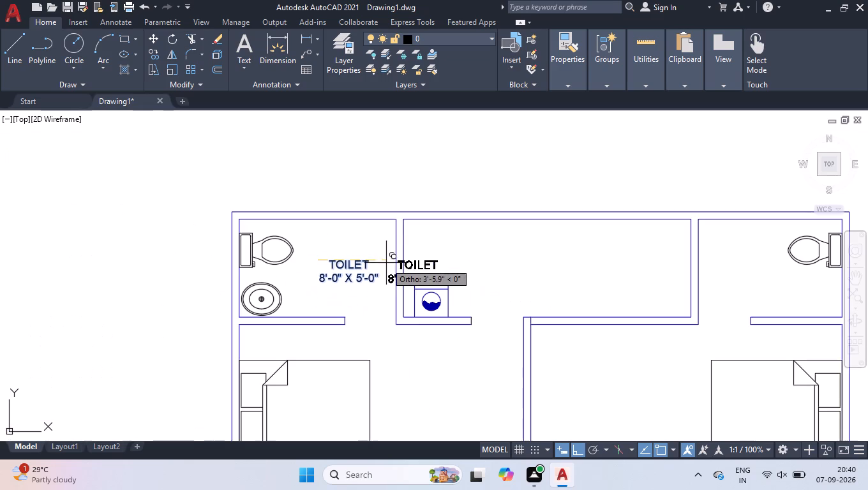
{"action": "left_click", "coordinate": [518, 271]}
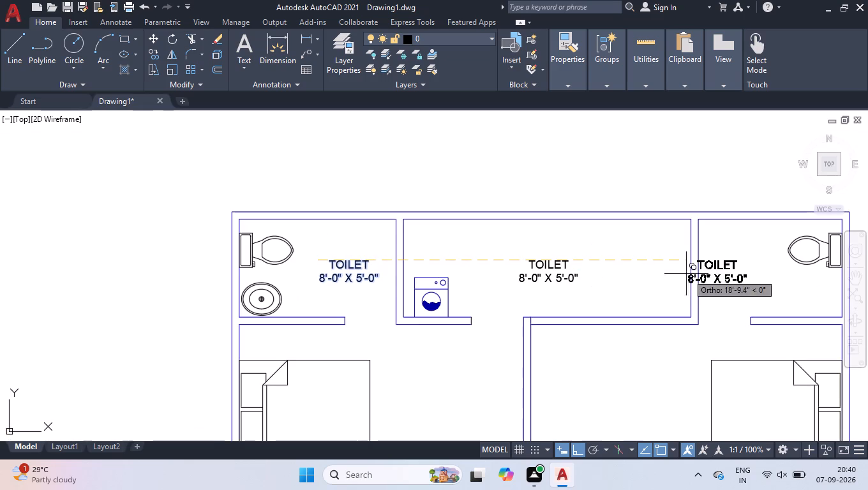
{"action": "left_click", "coordinate": [726, 278]}
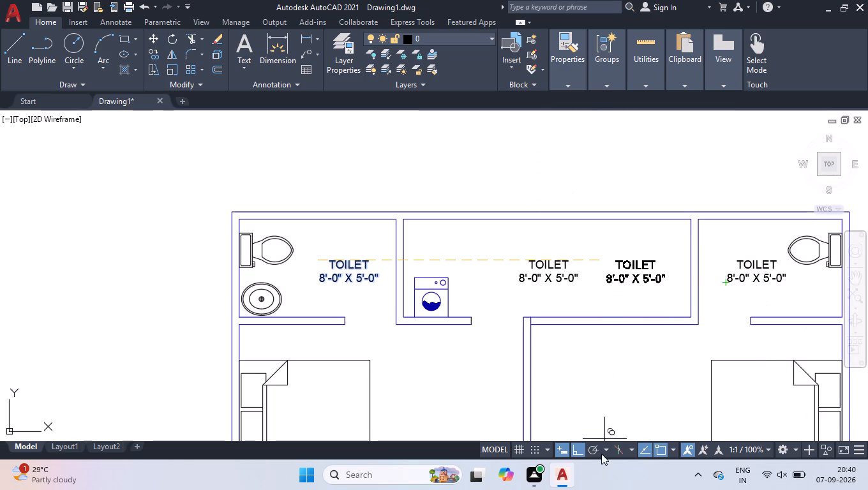
Switch from ortho to polar tracking and place copies of the label beside the beds in the two upper bedrooms.
{"action": "left_click", "coordinate": [598, 451]}
{"action": "scroll", "coordinate": [470, 279], "scroll_direction": "down", "scroll_amount": 3}
{"action": "scroll", "coordinate": [466, 316], "scroll_direction": "up", "scroll_amount": 4}
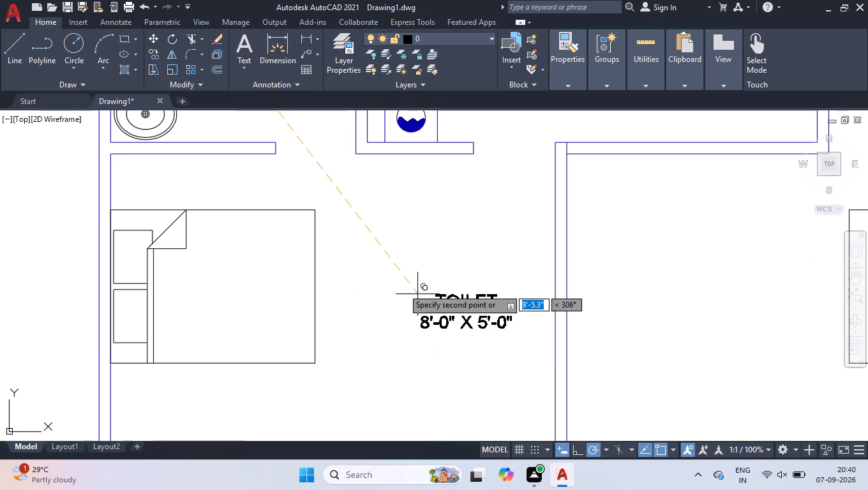
{"action": "left_click", "coordinate": [344, 292]}
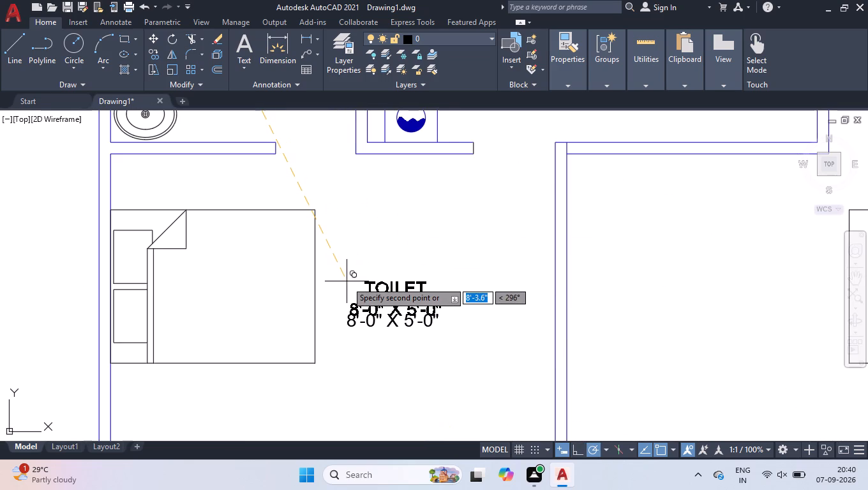
{"action": "scroll", "coordinate": [606, 285], "scroll_direction": "down", "scroll_amount": 3}
{"action": "scroll", "coordinate": [627, 291], "scroll_direction": "up", "scroll_amount": 2}
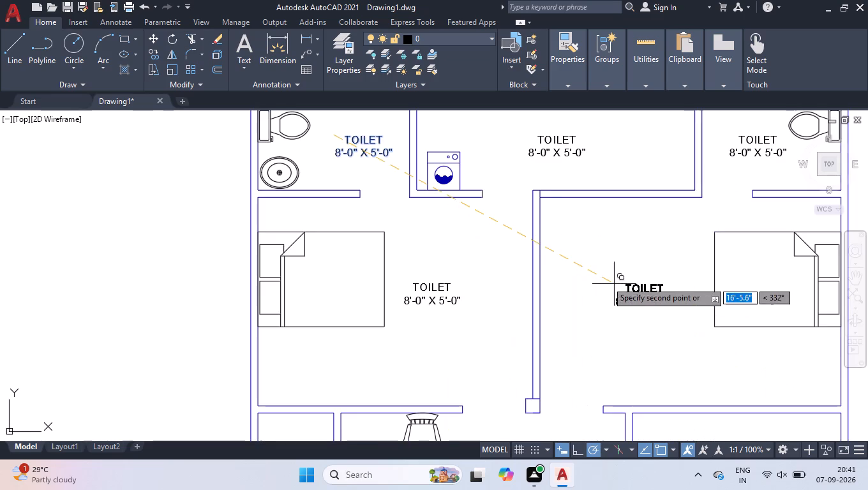
{"action": "left_click", "coordinate": [591, 274]}
Place label copies in the small empty room left of the sofa and in the toilet room below it.
{"action": "scroll", "coordinate": [522, 235], "scroll_direction": "down", "scroll_amount": 1}
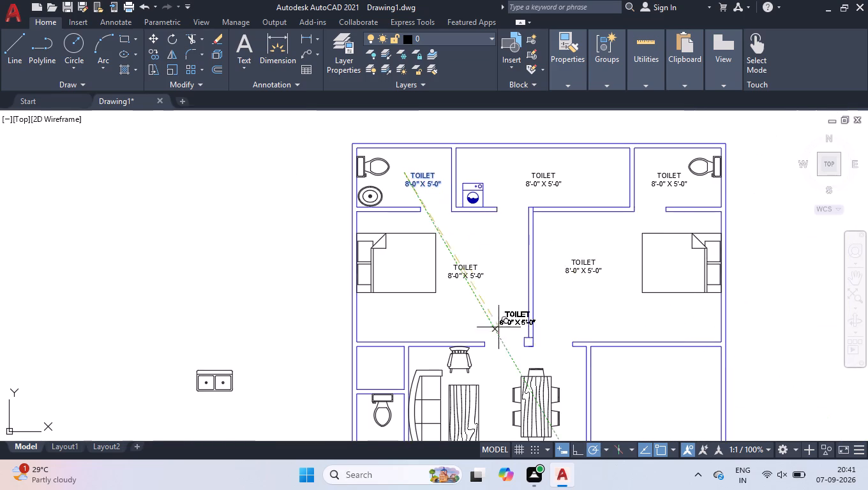
{"action": "scroll", "coordinate": [481, 253], "scroll_direction": "down", "scroll_amount": 2}
{"action": "scroll", "coordinate": [431, 325], "scroll_direction": "up", "scroll_amount": 4}
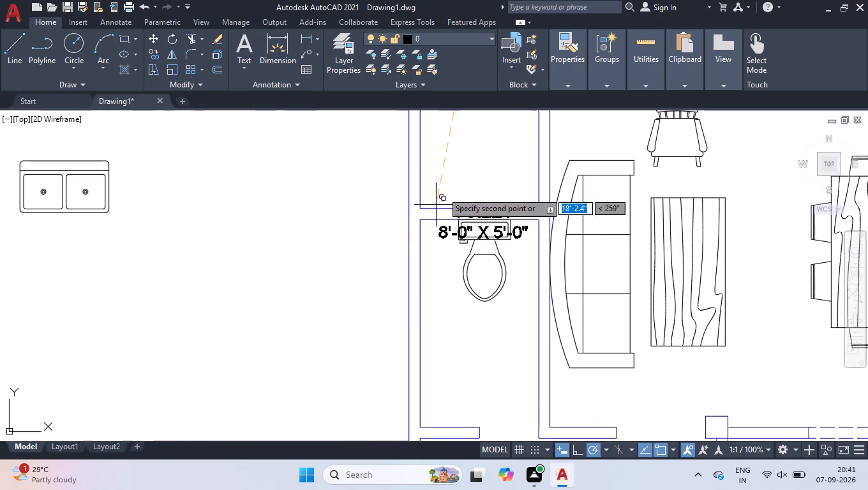
{"action": "left_click", "coordinate": [428, 134]}
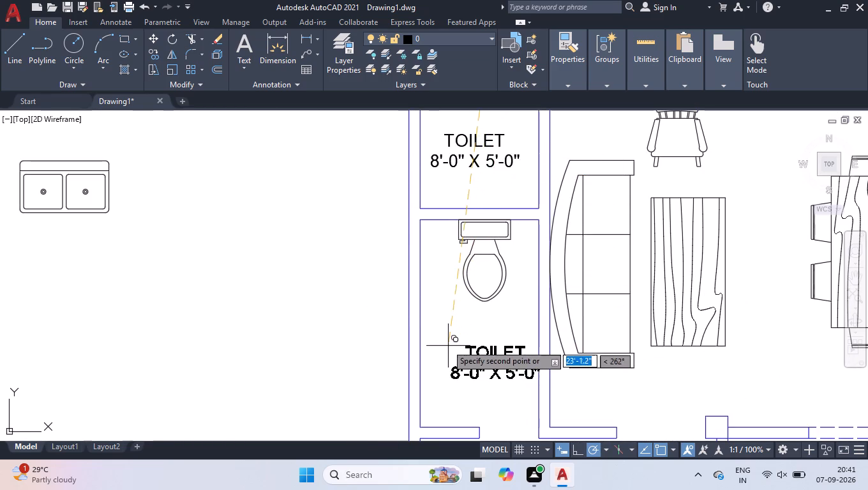
{"action": "left_click", "coordinate": [439, 340]}
Place label copies below the dining table and in the empty room to the right of the dining area.
{"action": "scroll", "coordinate": [439, 340], "scroll_direction": "down", "scroll_amount": 2}
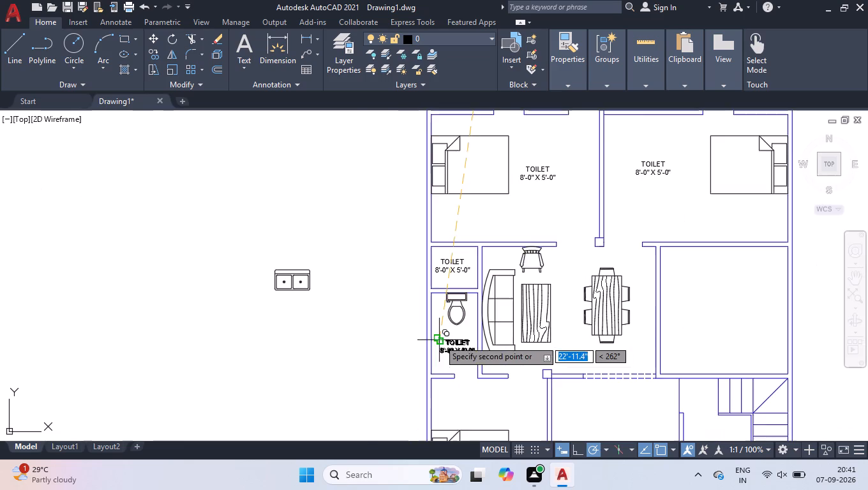
{"action": "scroll", "coordinate": [553, 311], "scroll_direction": "up", "scroll_amount": 3}
{"action": "scroll", "coordinate": [569, 352], "scroll_direction": "down", "scroll_amount": 3}
{"action": "scroll", "coordinate": [580, 377], "scroll_direction": "up", "scroll_amount": 4}
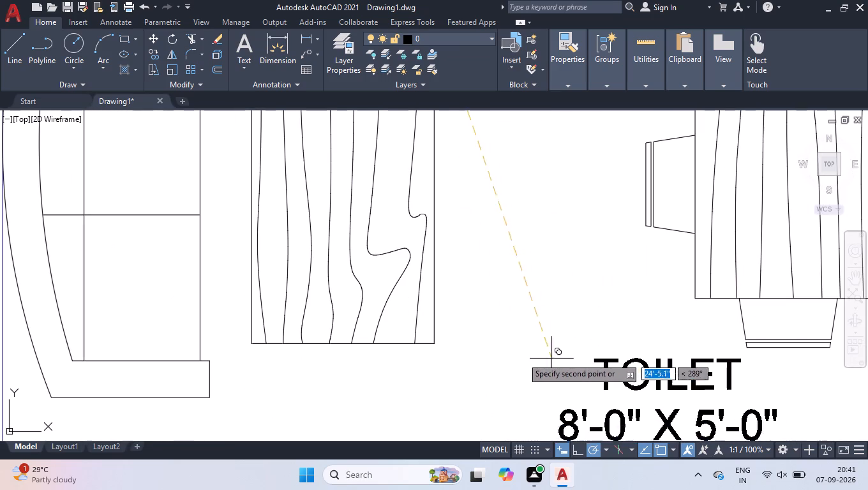
{"action": "left_click", "coordinate": [509, 339]}
{"action": "scroll", "coordinate": [508, 341], "scroll_direction": "down", "scroll_amount": 4}
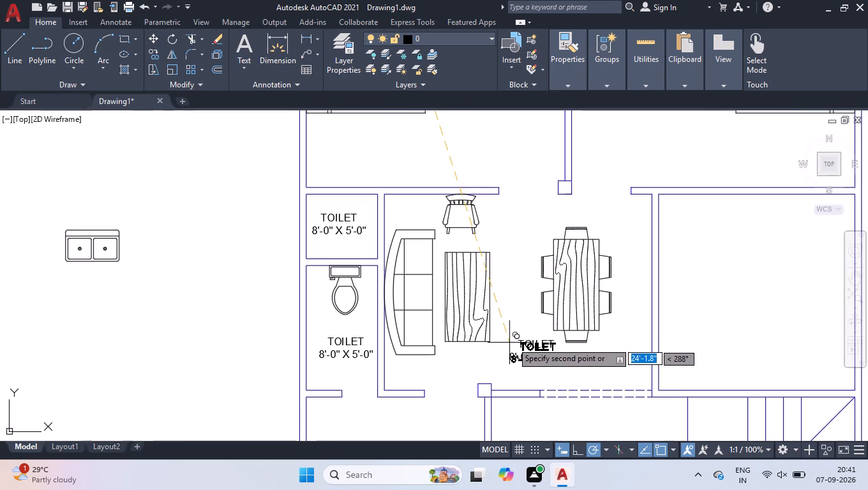
{"action": "scroll", "coordinate": [592, 319], "scroll_direction": "down", "scroll_amount": 3}
{"action": "scroll", "coordinate": [615, 311], "scroll_direction": "up", "scroll_amount": 4}
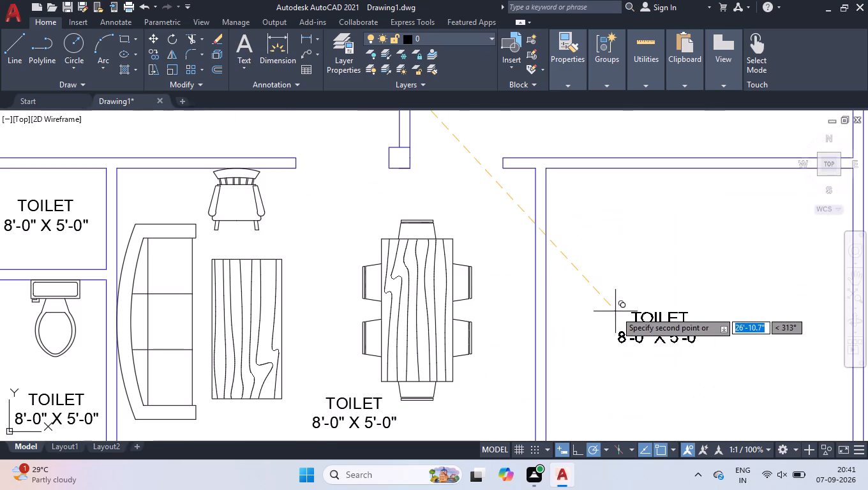
{"action": "left_click", "coordinate": [613, 283]}
Place label copies beside the lower bedroom's bed, in the central front room and in the area below the staircase.
{"action": "scroll", "coordinate": [613, 283], "scroll_direction": "down", "scroll_amount": 4}
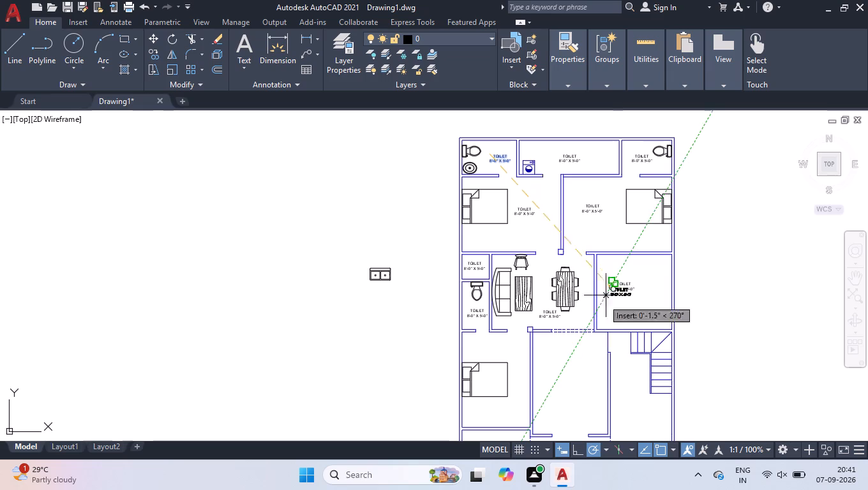
{"action": "scroll", "coordinate": [546, 276], "scroll_direction": "down", "scroll_amount": 2}
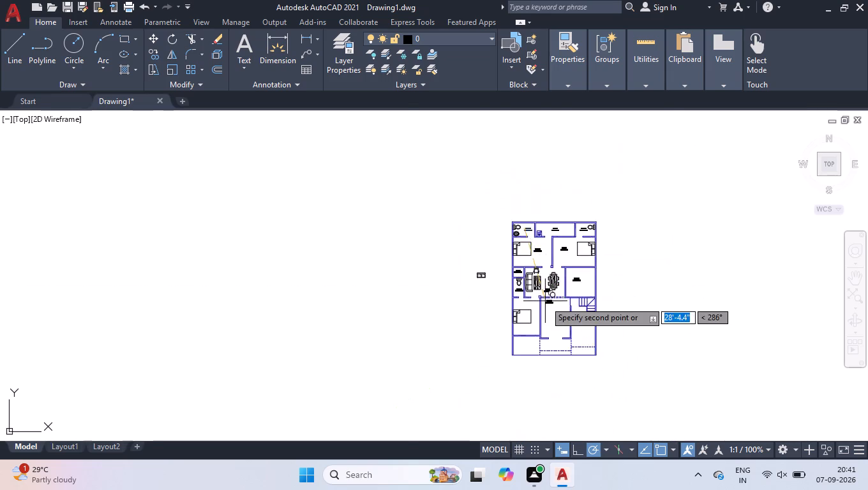
{"action": "scroll", "coordinate": [545, 306], "scroll_direction": "up", "scroll_amount": 3}
{"action": "scroll", "coordinate": [492, 339], "scroll_direction": "up", "scroll_amount": 3}
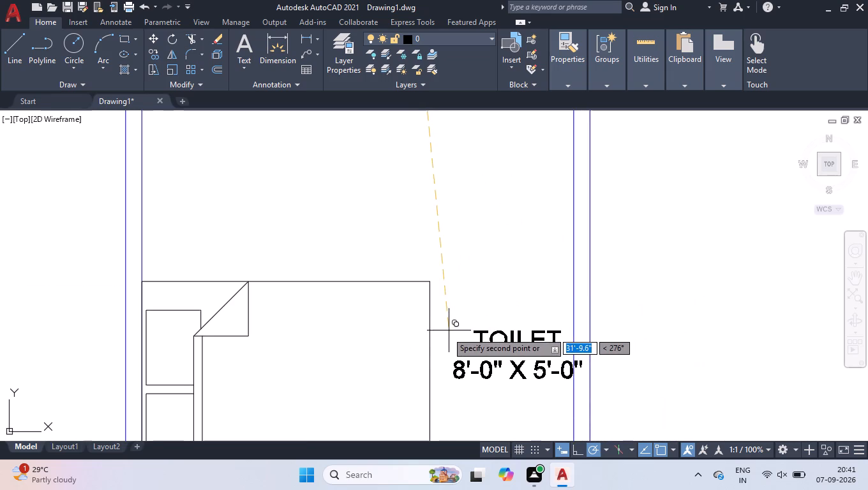
{"action": "left_click", "coordinate": [437, 339]}
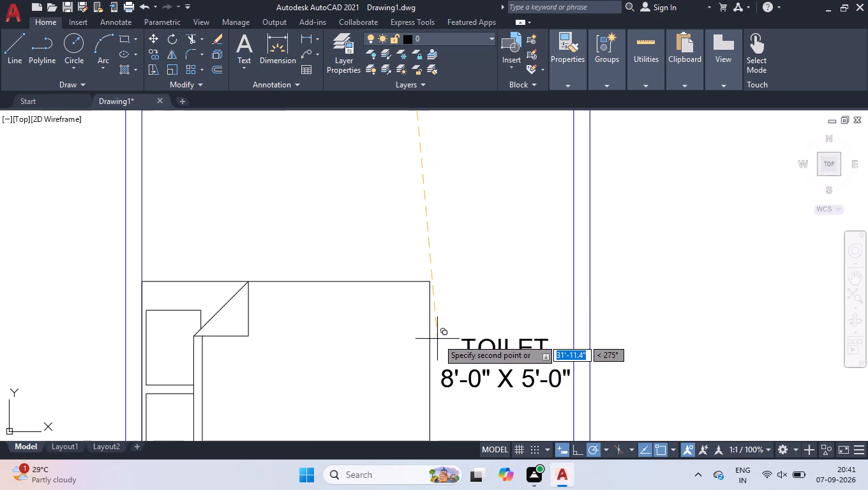
{"action": "scroll", "coordinate": [439, 336], "scroll_direction": "down", "scroll_amount": 3}
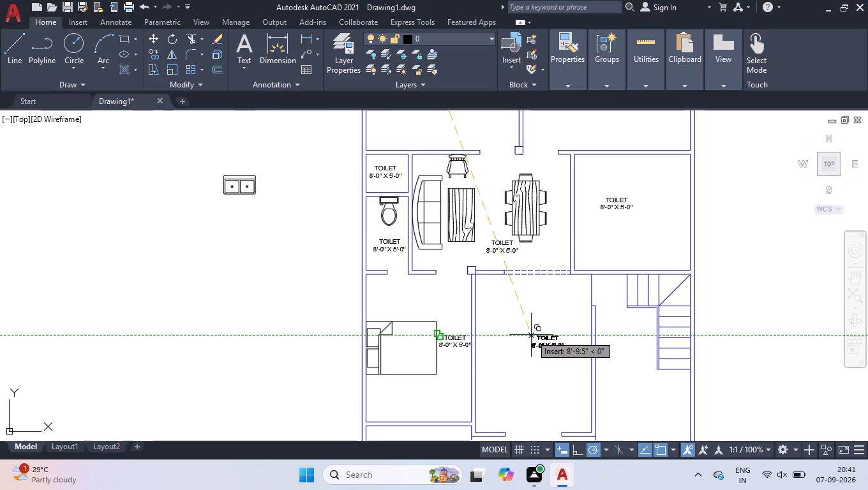
{"action": "left_click", "coordinate": [531, 335]}
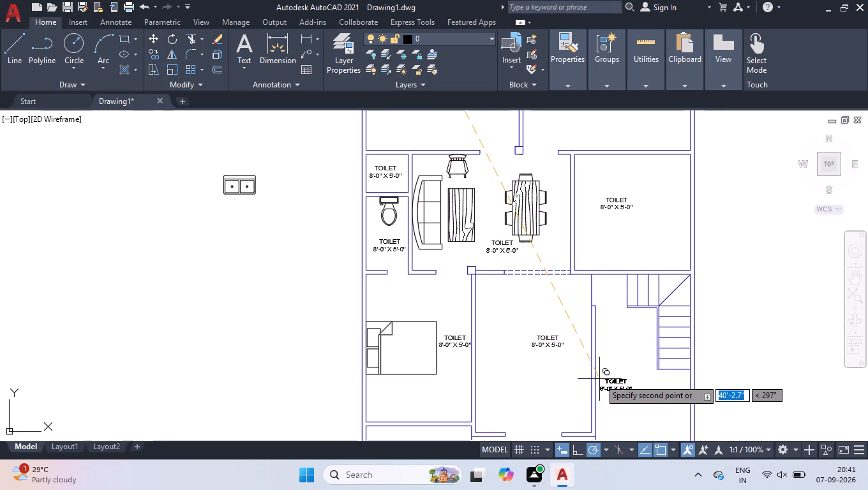
{"action": "left_click", "coordinate": [616, 385]}
Place label copies in the lower-left front space and the dashed area outside the central front room, and end the copying.
{"action": "scroll", "coordinate": [569, 297], "scroll_direction": "down", "scroll_amount": 2}
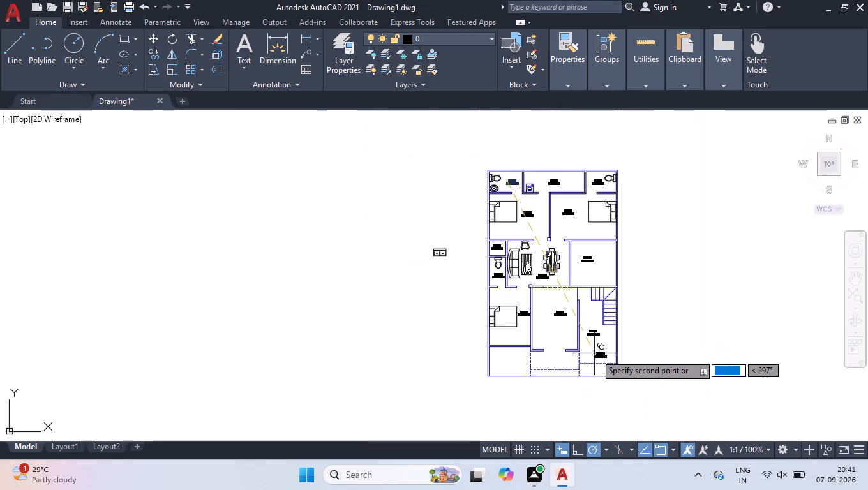
{"action": "scroll", "coordinate": [595, 354], "scroll_direction": "up", "scroll_amount": 3}
{"action": "scroll", "coordinate": [580, 325], "scroll_direction": "down", "scroll_amount": 1}
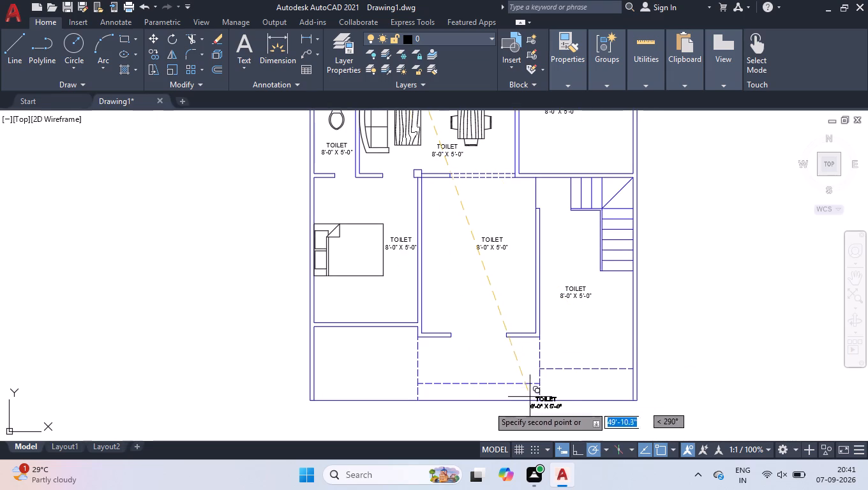
{"action": "left_click", "coordinate": [347, 351]}
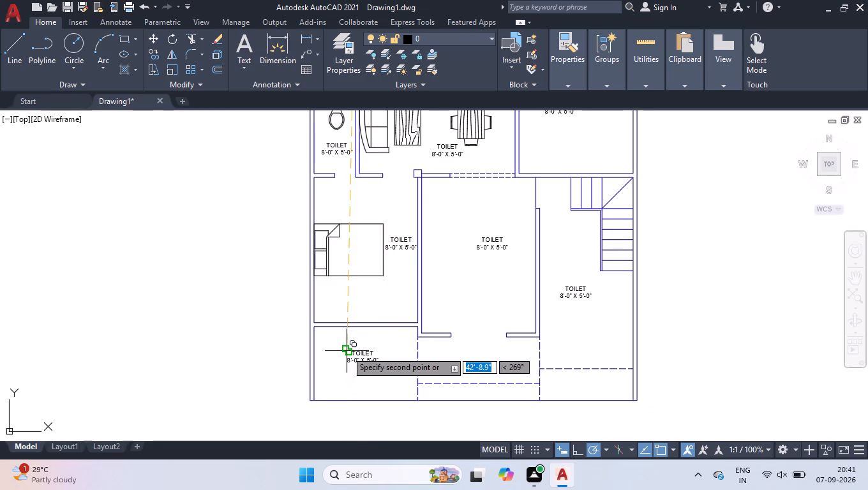
{"action": "scroll", "coordinate": [465, 368], "scroll_direction": "up", "scroll_amount": 3}
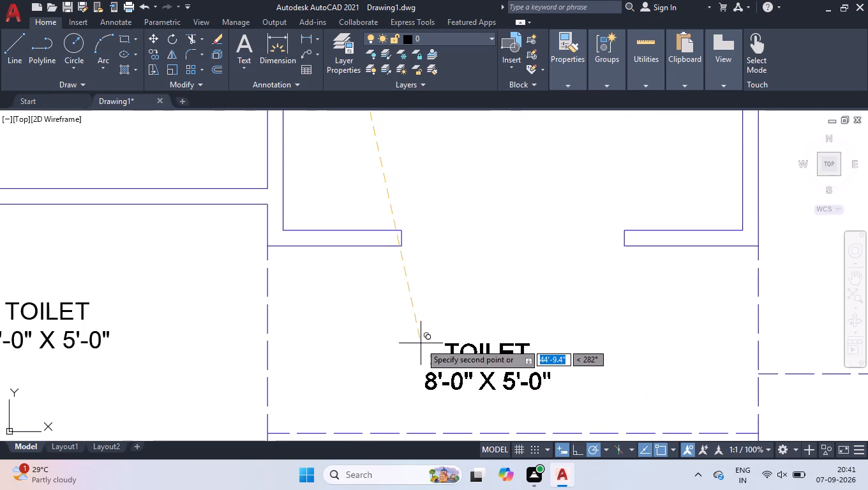
{"action": "left_click", "coordinate": [458, 346]}
{"action": "scroll", "coordinate": [458, 346], "scroll_direction": "down", "scroll_amount": 4}
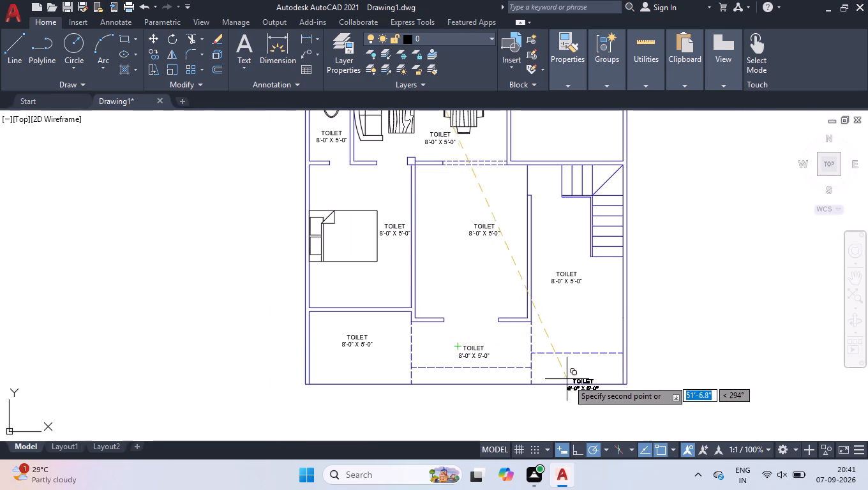
{"action": "scroll", "coordinate": [574, 388], "scroll_direction": "up", "scroll_amount": 3}
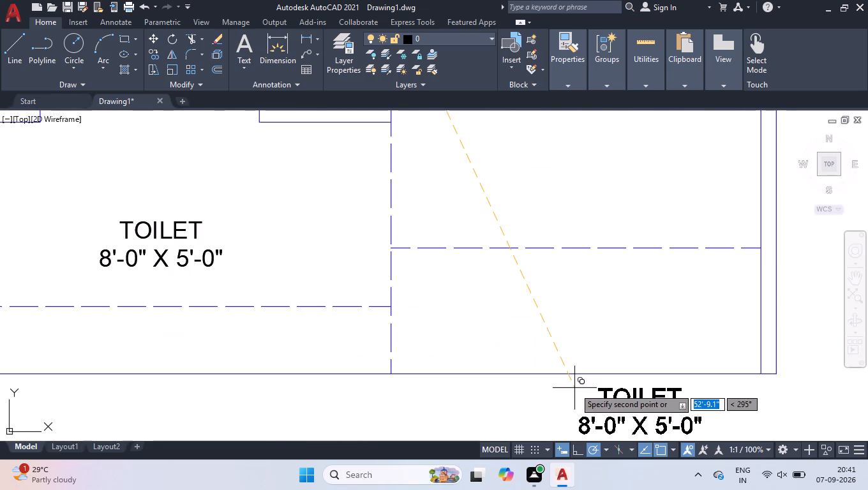
{"action": "scroll", "coordinate": [488, 355], "scroll_direction": "down", "scroll_amount": 2}
{"action": "key", "text": "Return"}
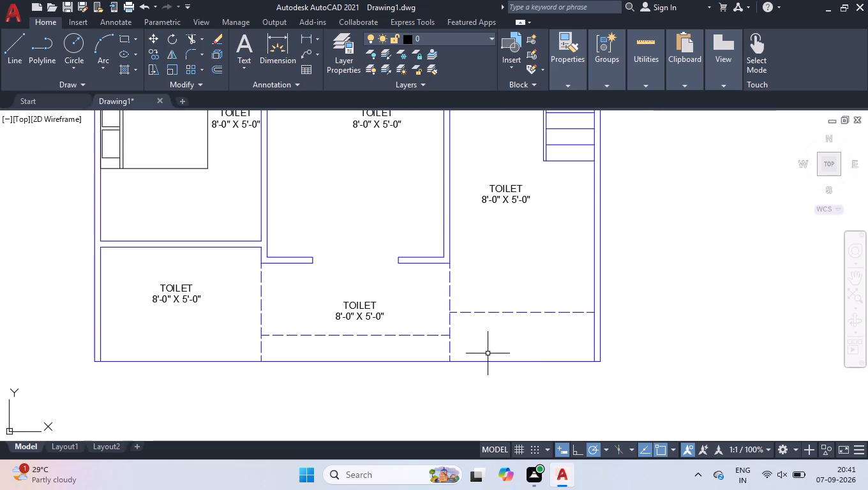
Replace the label in the dashed area outside the central front room with VERENDAH and 6'-0" WIDE below it.
{"action": "double_click", "coordinate": [372, 301]}
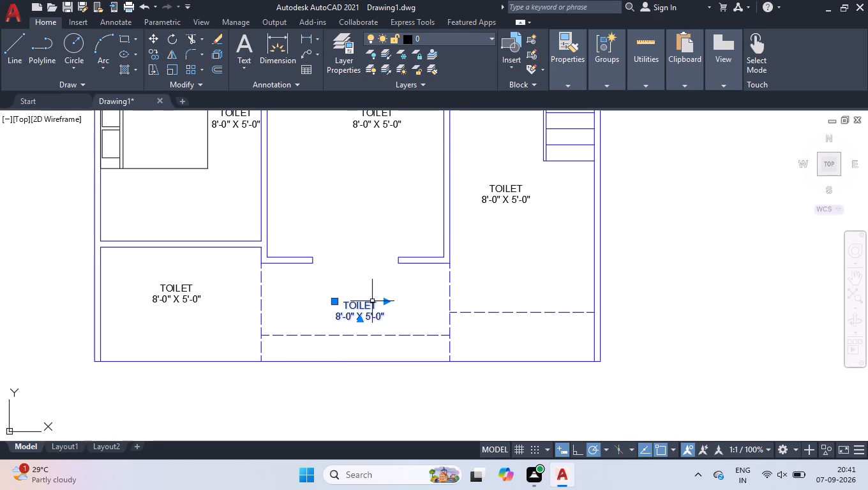
{"action": "key", "text": "ctrl+a"}
{"action": "type", "text": "VERENDAH"}
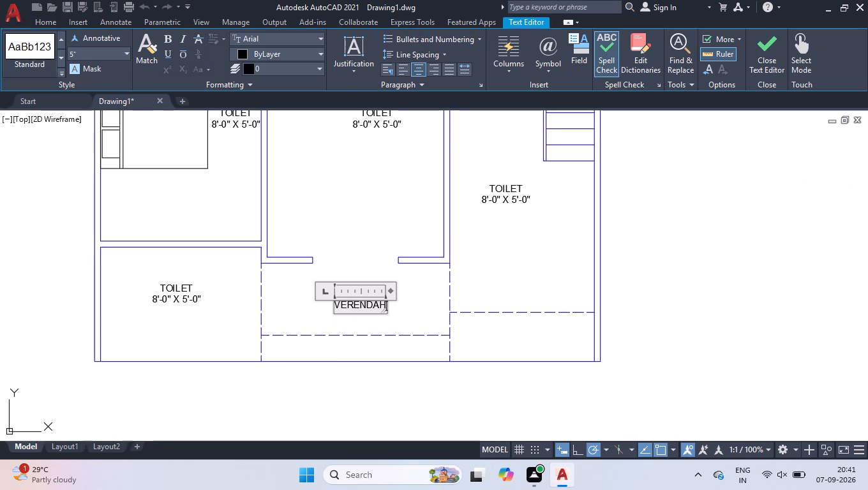
{"action": "key", "text": "Return"}
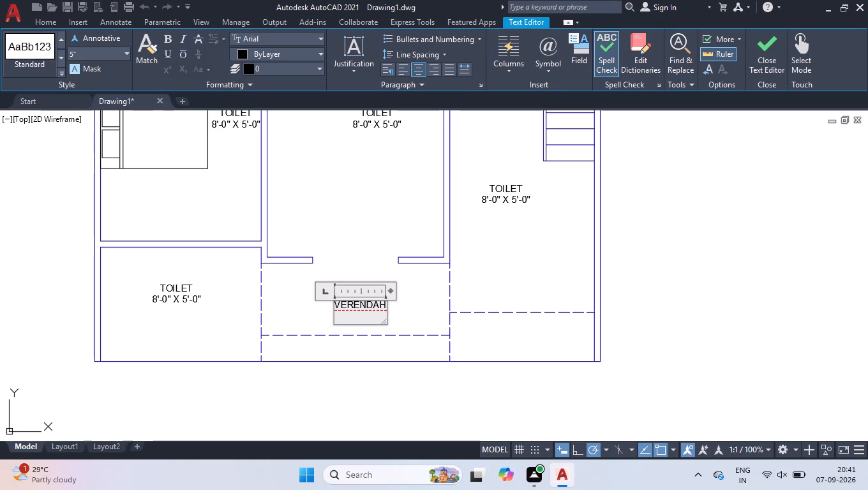
{"action": "type", "text": "6'-0\" WIDE"}
{"action": "left_click", "coordinate": [274, 345]}
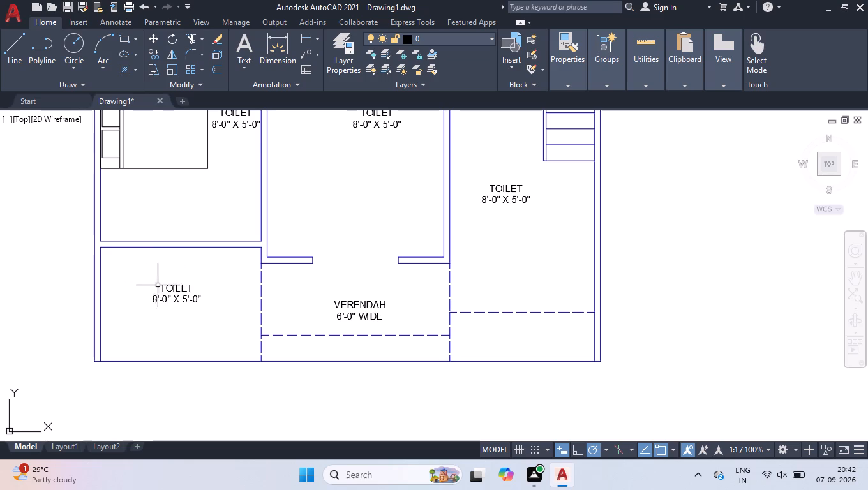
Replace the label in the lower-left front space with LAWN and 6'-6" WIDE below it.
{"action": "double_click", "coordinate": [167, 287]}
{"action": "key", "text": "ctrl+a"}
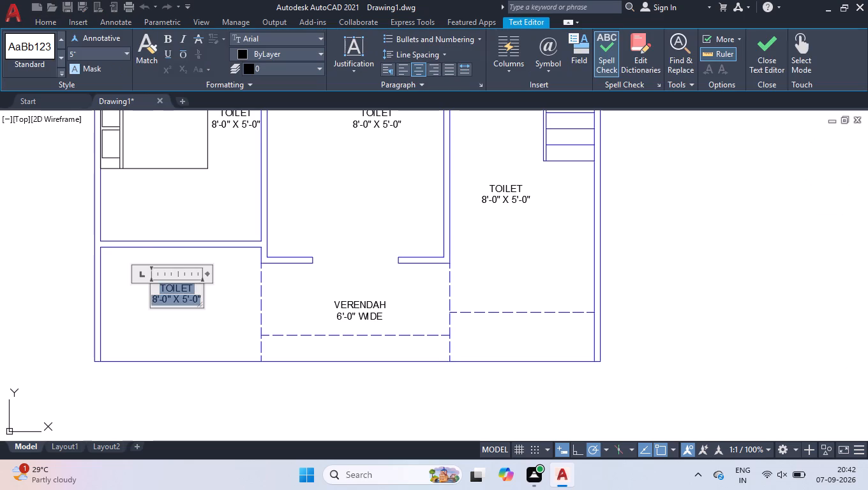
{"action": "type", "text": "LAWN"}
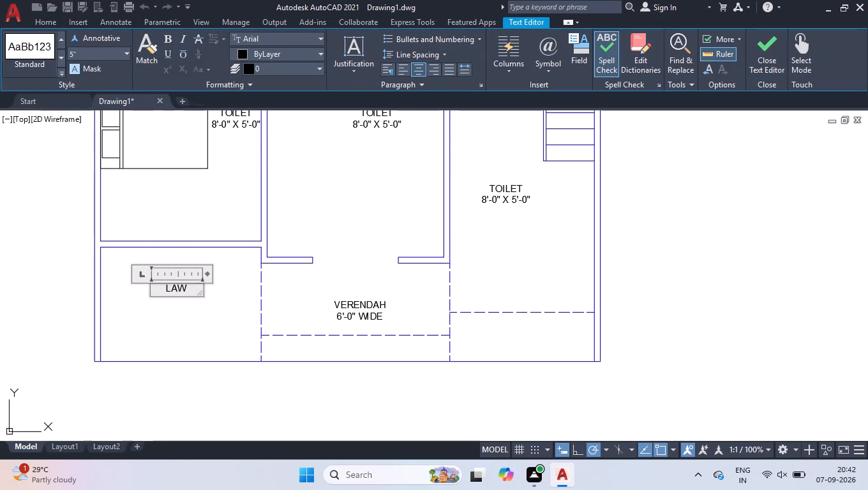
{"action": "key", "text": "Return"}
{"action": "type", "text": "6'-6"}
{"action": "key", "text": "shift+quotedbl"}
{"action": "key", "text": "space"}
{"action": "type", "text": "WIDE"}
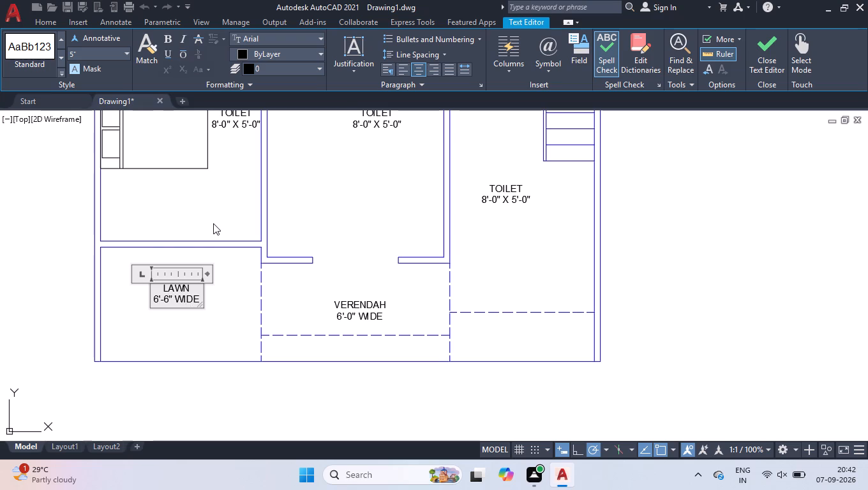
{"action": "left_click", "coordinate": [213, 223]}
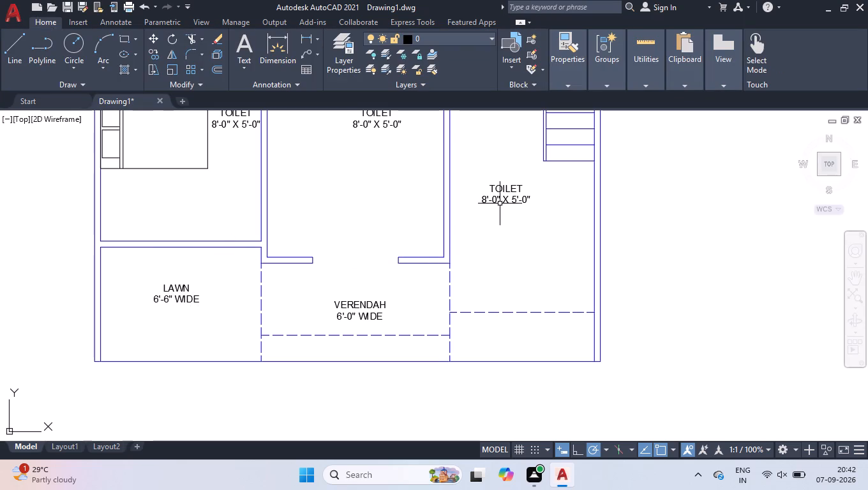
Replace the label below the staircase with PORCH and 9'-0" X 15'-0" below it, widening the text box to keep the size on one line.
{"action": "left_click", "coordinate": [523, 189]}
{"action": "double_click", "coordinate": [518, 189]}
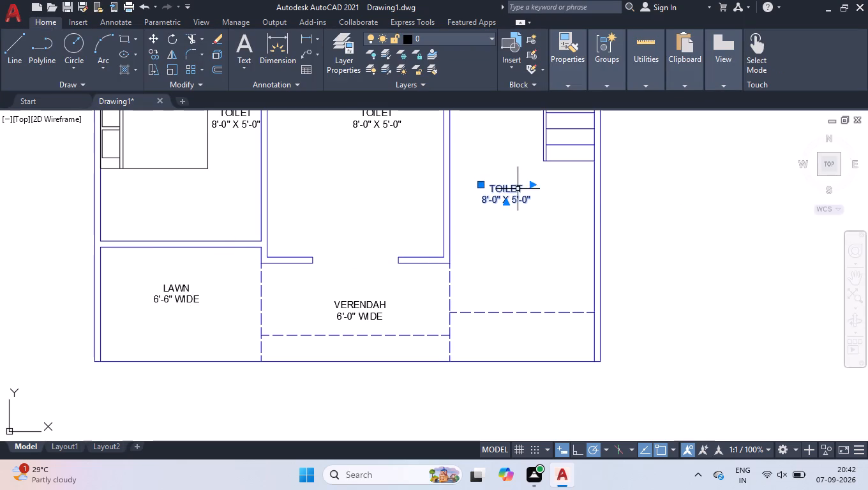
{"action": "scroll", "coordinate": [516, 189], "scroll_direction": "up", "scroll_amount": 4}
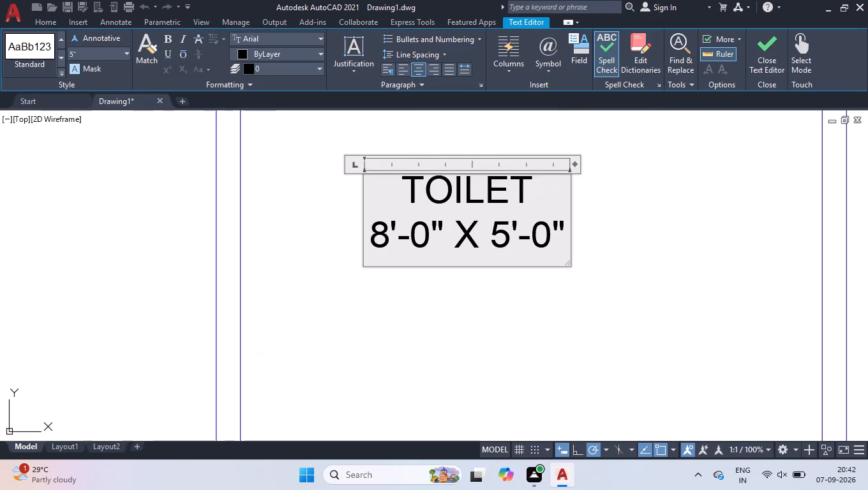
{"action": "key", "text": "ctrl+a"}
{"action": "type", "text": "POR"}
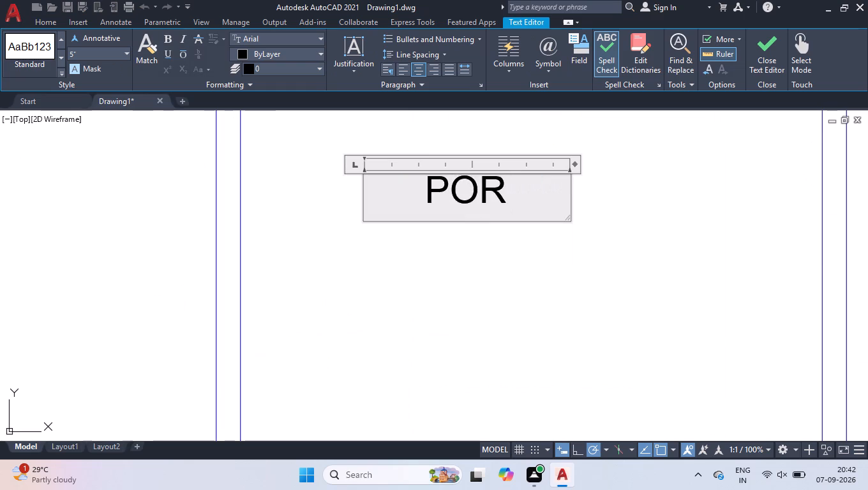
{"action": "key", "text": "c"}
{"action": "key", "text": "h"}
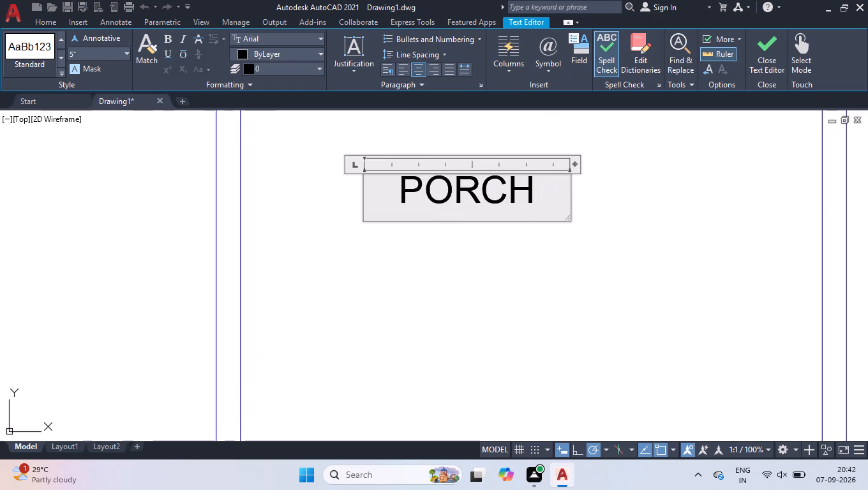
{"action": "key", "text": "Return"}
{"action": "type", "text": "9'-0\" X 15'-0\""}
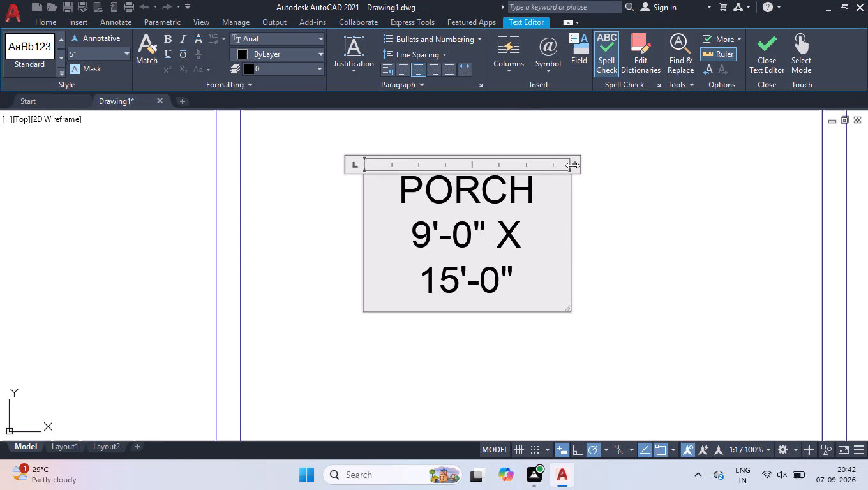
{"action": "left_click_drag", "start_coordinate": [572, 165], "coordinate": [609, 156]}
{"action": "left_click", "coordinate": [569, 315]}
{"action": "scroll", "coordinate": [570, 318], "scroll_direction": "down", "scroll_amount": 4}
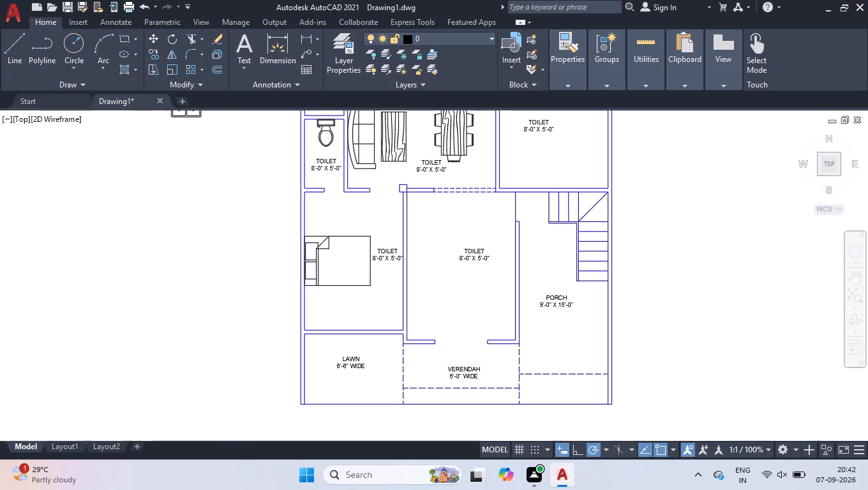
{"action": "scroll", "coordinate": [546, 303], "scroll_direction": "down", "scroll_amount": 2}
{"action": "scroll", "coordinate": [542, 232], "scroll_direction": "up", "scroll_amount": 2}
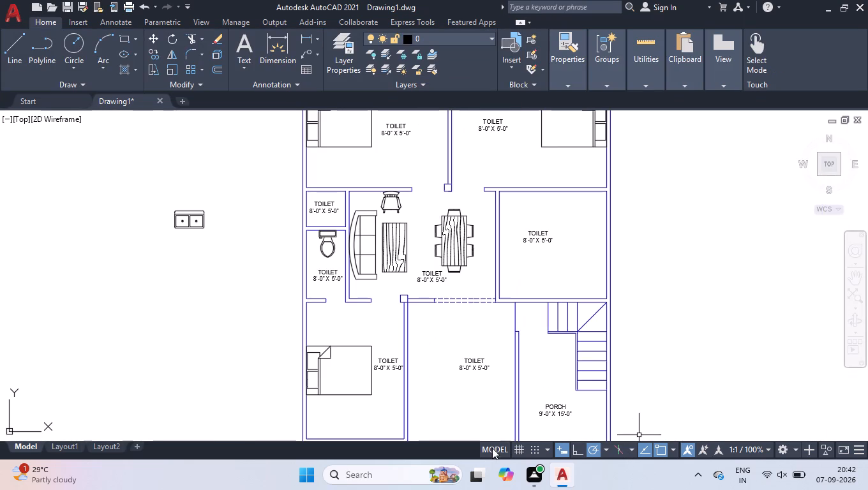
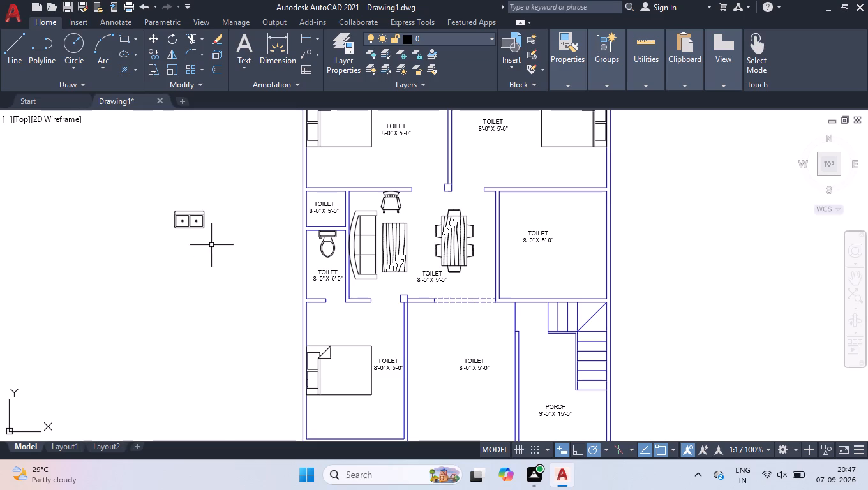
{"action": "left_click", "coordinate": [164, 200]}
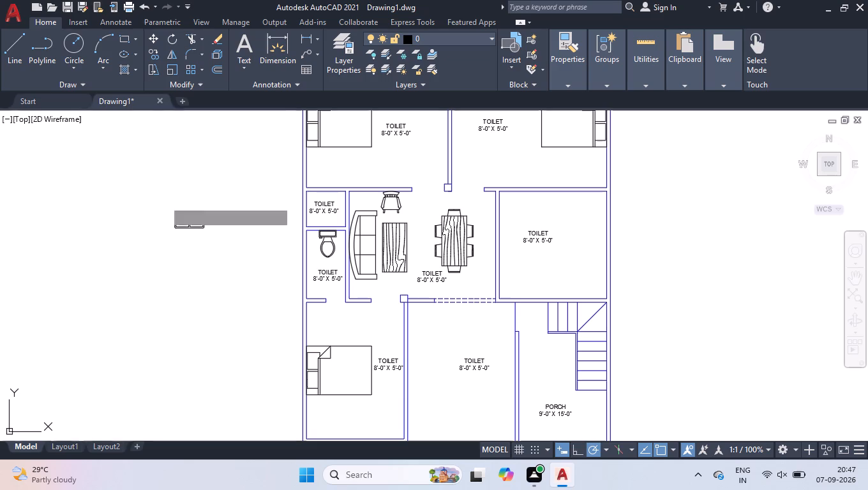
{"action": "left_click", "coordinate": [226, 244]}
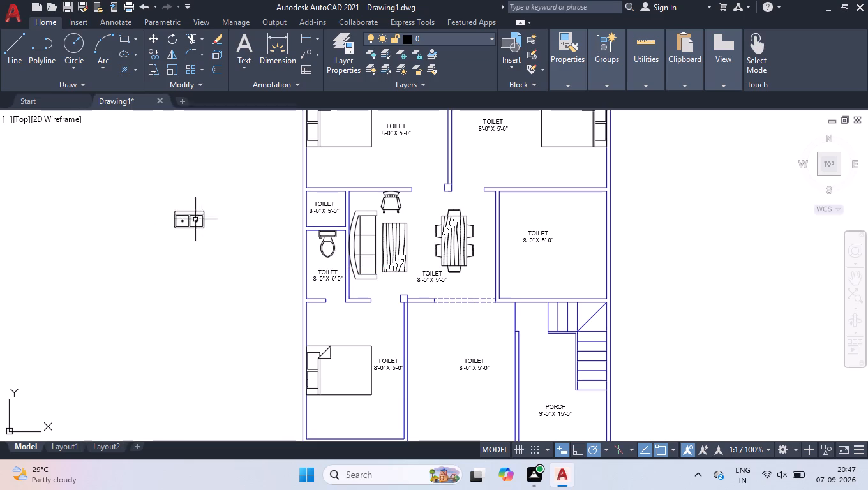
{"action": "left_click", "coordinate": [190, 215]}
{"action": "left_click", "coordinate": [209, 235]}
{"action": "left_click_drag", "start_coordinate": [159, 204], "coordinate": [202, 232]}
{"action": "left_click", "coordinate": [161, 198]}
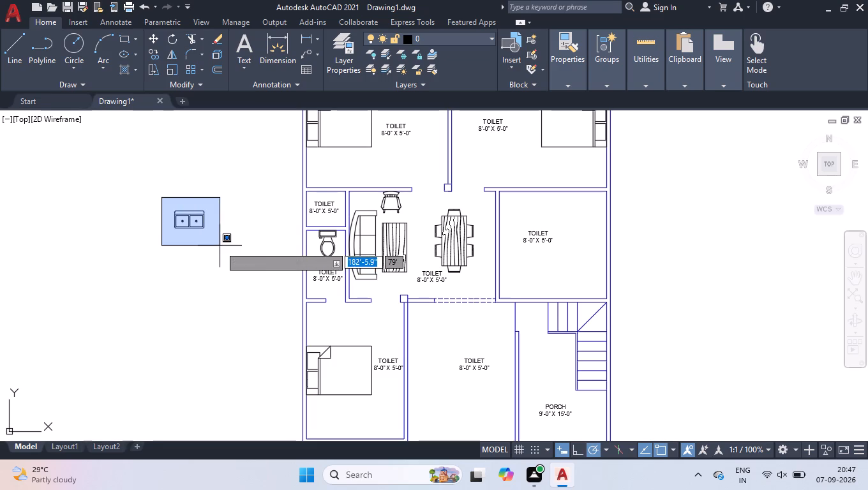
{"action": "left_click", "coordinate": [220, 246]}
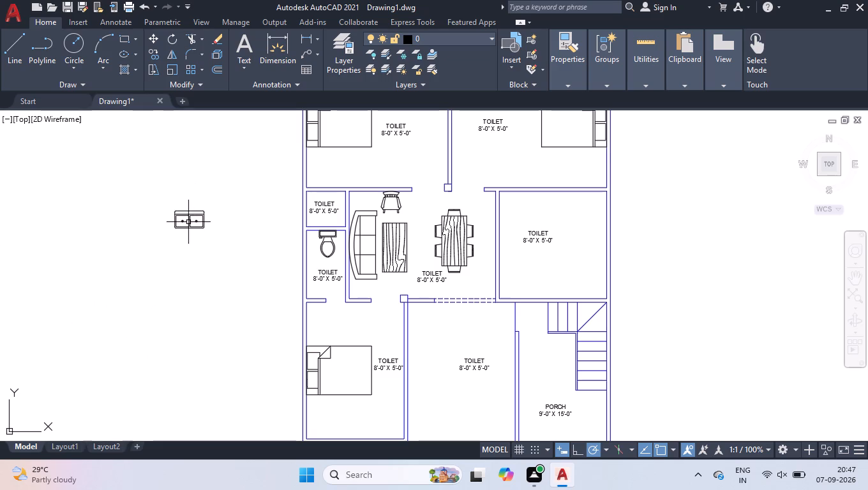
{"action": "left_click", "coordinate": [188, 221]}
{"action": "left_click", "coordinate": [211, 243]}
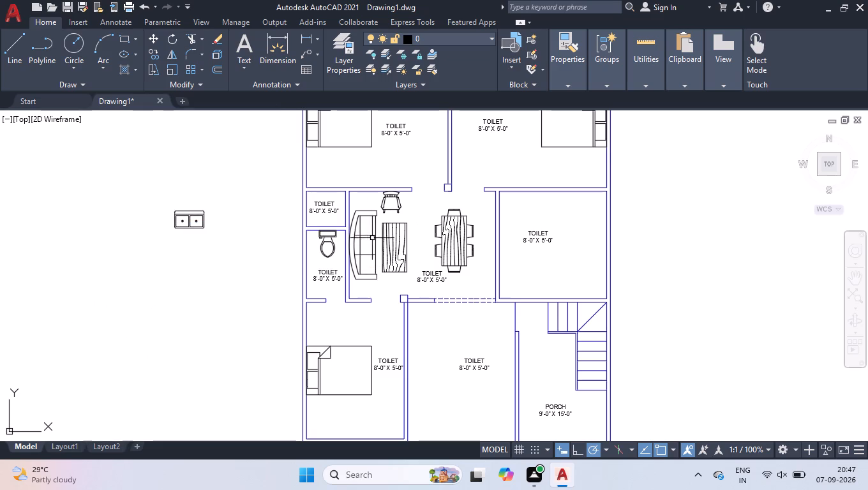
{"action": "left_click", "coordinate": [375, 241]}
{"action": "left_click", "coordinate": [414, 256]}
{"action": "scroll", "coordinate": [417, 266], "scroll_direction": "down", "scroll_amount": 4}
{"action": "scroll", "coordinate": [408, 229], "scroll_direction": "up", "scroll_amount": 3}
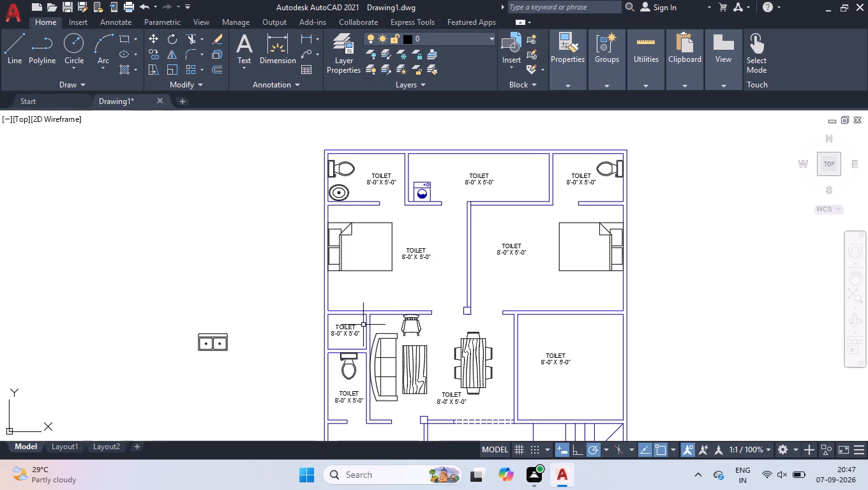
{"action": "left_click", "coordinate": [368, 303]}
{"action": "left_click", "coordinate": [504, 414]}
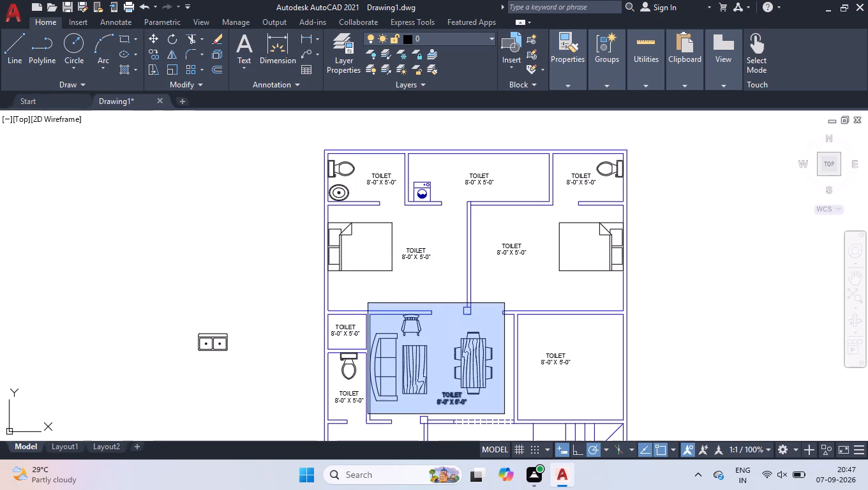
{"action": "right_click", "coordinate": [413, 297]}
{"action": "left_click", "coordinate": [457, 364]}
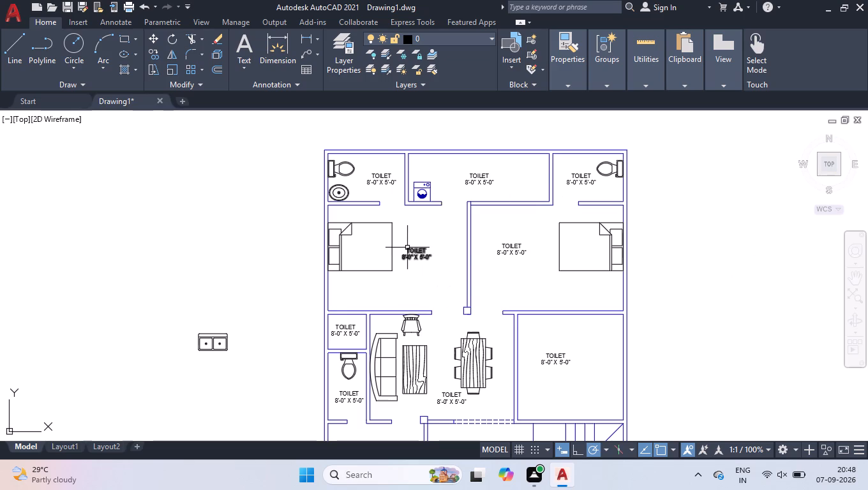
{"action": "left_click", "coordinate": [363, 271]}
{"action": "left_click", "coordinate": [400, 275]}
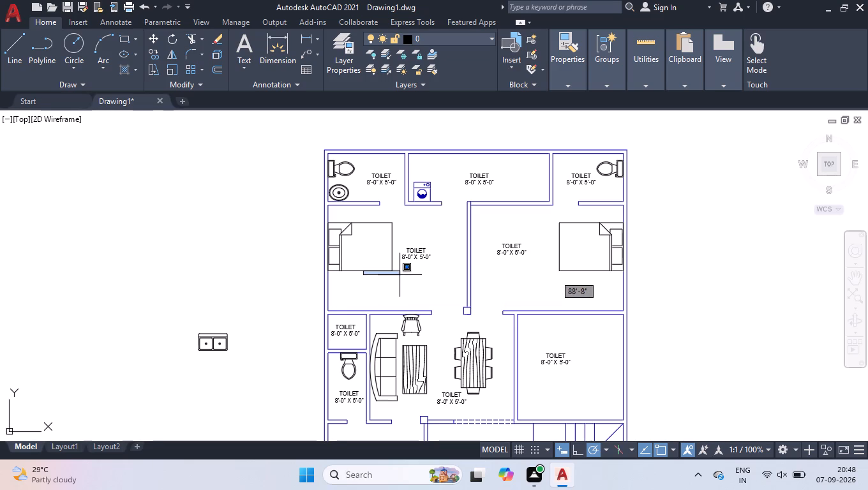
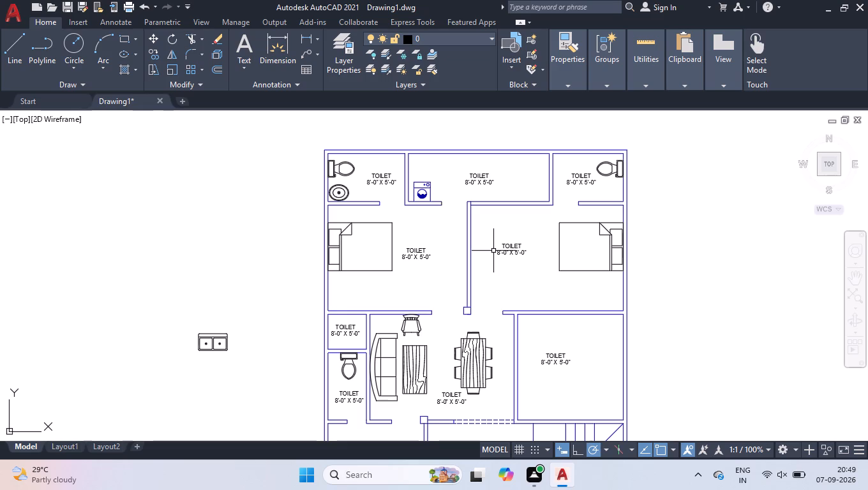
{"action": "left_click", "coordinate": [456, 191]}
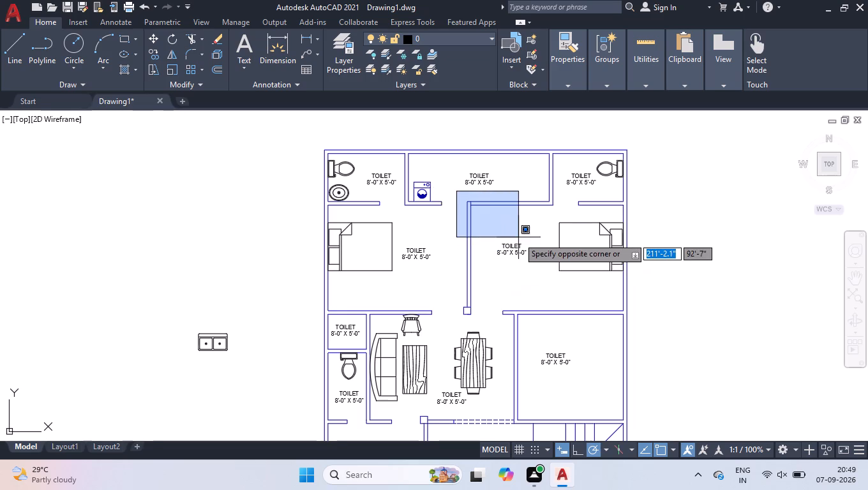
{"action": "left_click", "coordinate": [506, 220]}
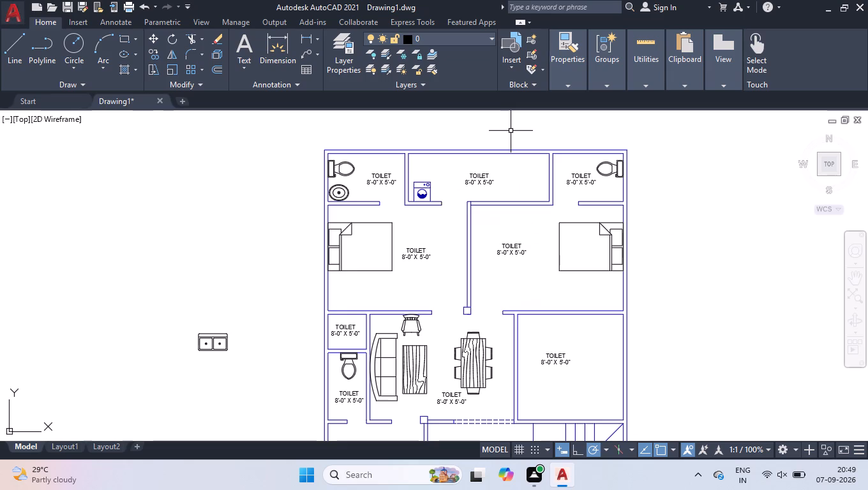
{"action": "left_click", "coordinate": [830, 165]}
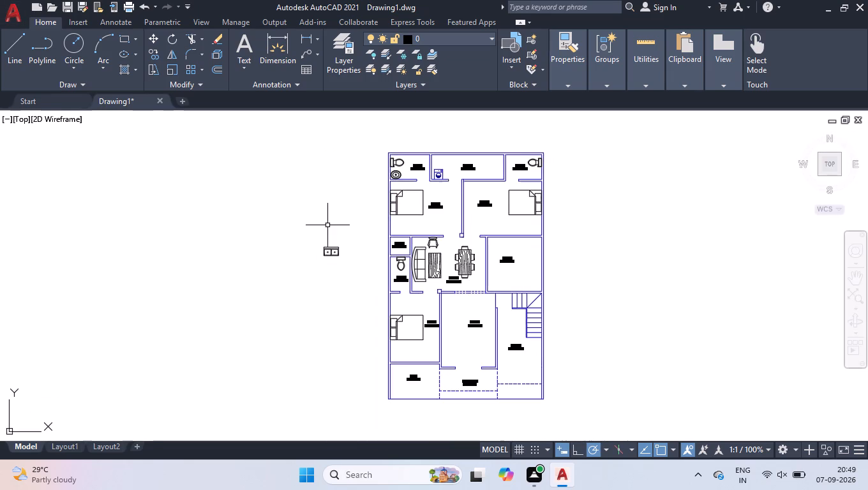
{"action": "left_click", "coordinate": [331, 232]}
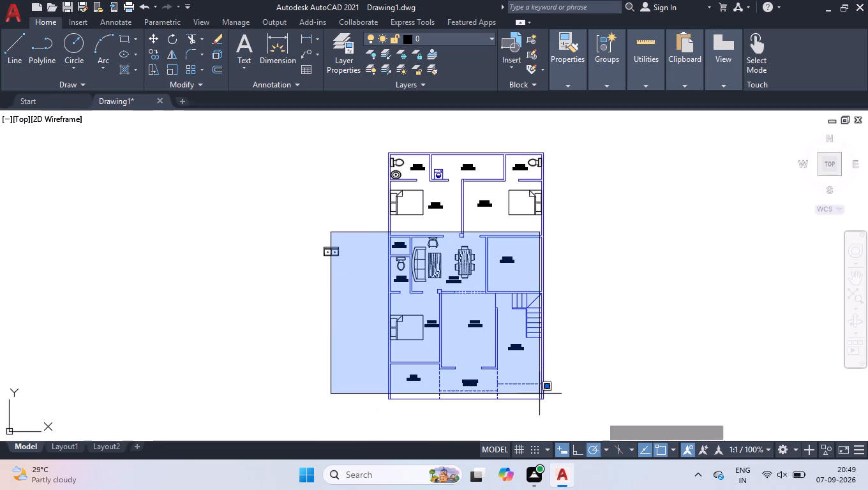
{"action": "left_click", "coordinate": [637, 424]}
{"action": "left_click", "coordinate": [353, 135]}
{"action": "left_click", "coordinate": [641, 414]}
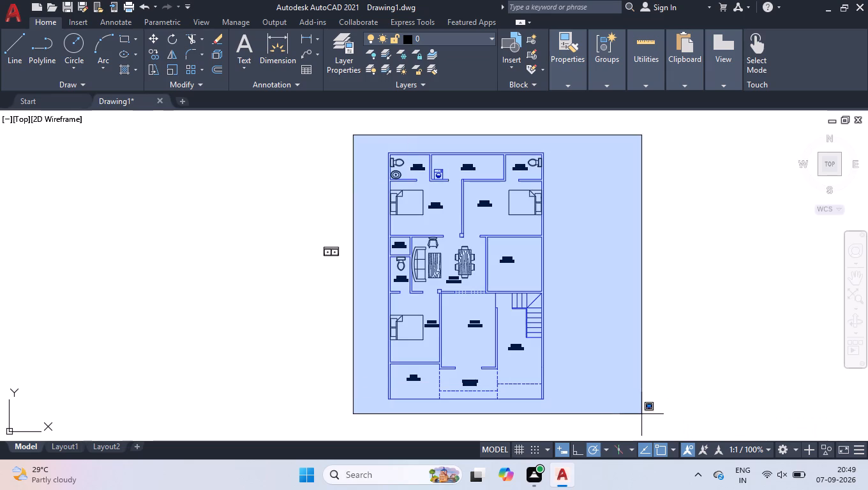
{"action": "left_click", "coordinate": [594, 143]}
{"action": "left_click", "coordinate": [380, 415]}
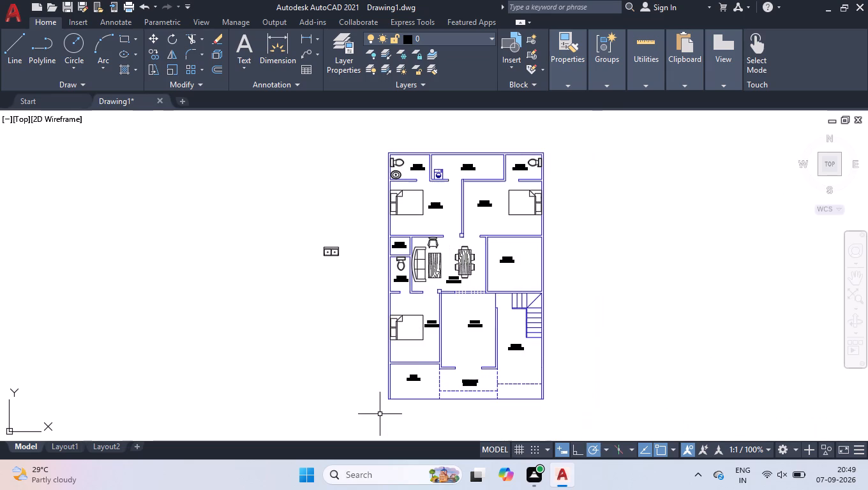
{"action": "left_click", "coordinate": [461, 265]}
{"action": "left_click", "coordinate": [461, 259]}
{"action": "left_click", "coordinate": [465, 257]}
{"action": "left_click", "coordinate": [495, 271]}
Quit the program, saving the floor plan drawing in the Documents folder under the file name 7-9-4.
{"action": "key", "text": "ctrl+q"}
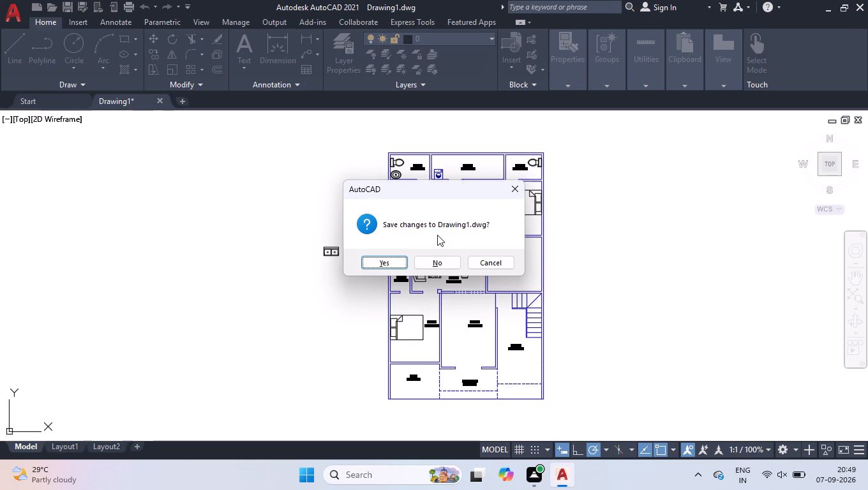
{"action": "key", "text": "Return"}
{"action": "type", "text": "7-9-0"}
{"action": "key", "text": "BackSpace"}
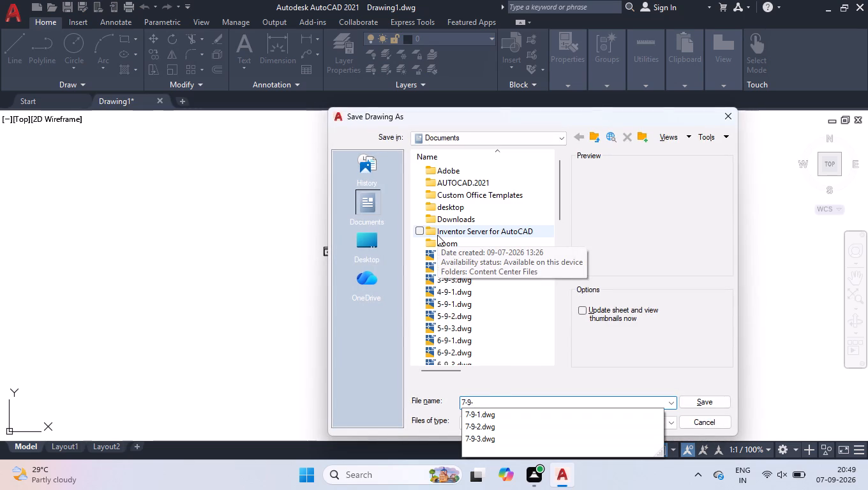
{"action": "key", "text": "4"}
{"action": "key", "text": "Return"}
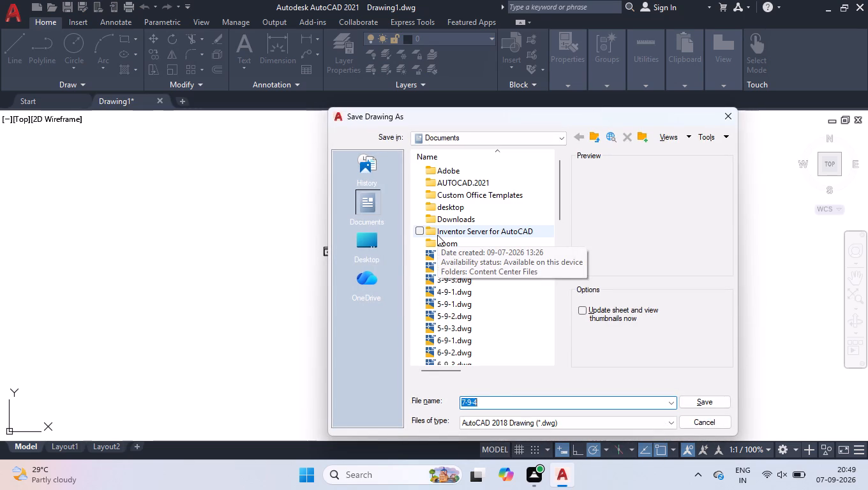
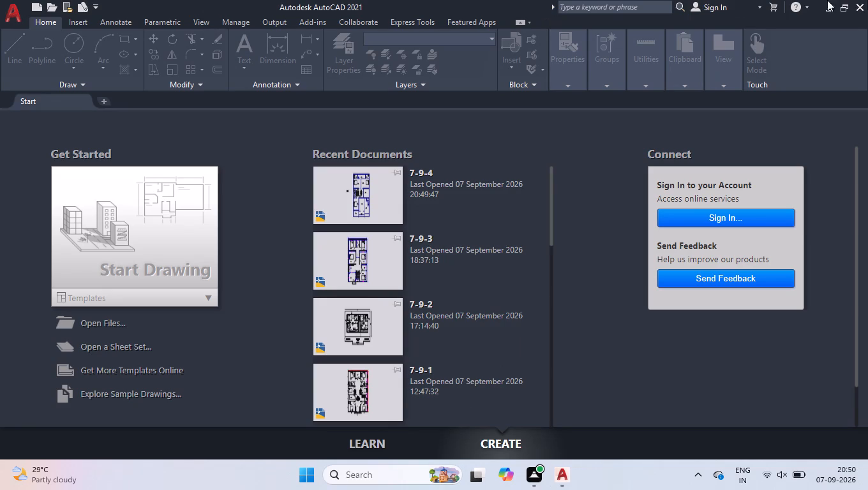
Reopen the recently saved floor plan drawing 7-9-4.
{"action": "left_click", "coordinate": [370, 199]}
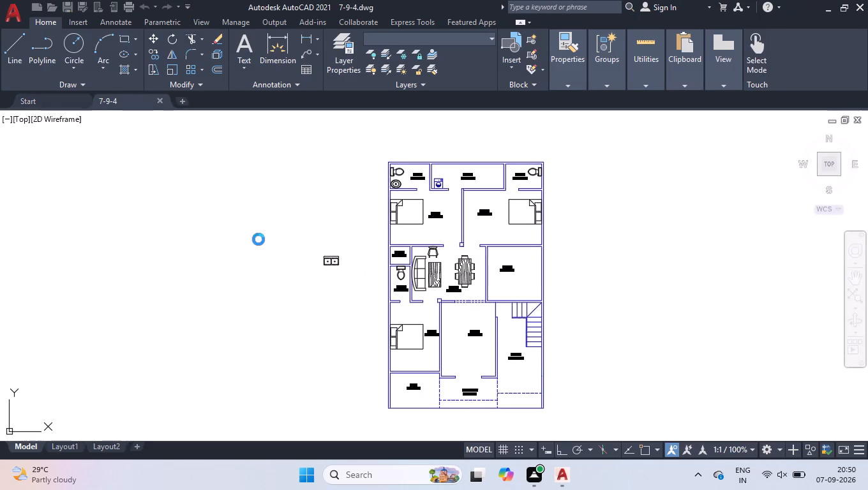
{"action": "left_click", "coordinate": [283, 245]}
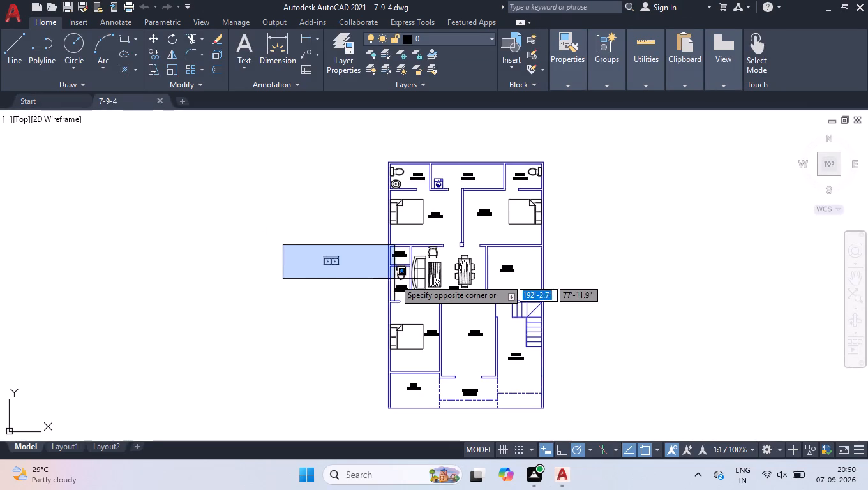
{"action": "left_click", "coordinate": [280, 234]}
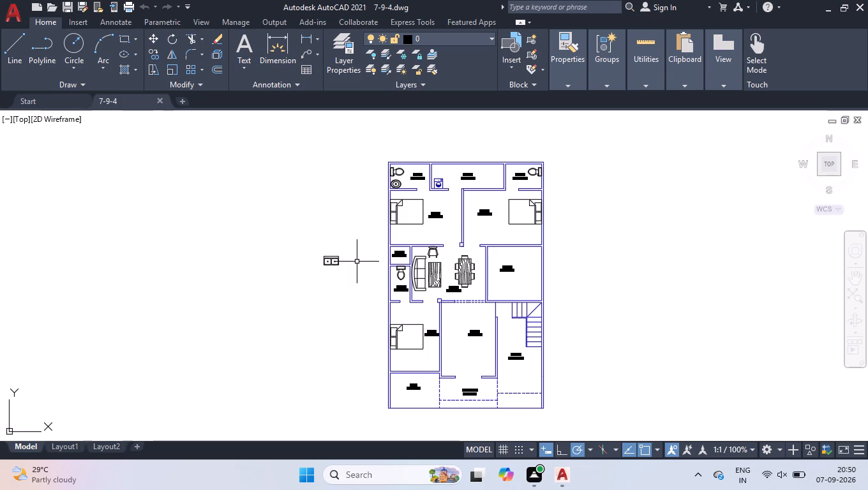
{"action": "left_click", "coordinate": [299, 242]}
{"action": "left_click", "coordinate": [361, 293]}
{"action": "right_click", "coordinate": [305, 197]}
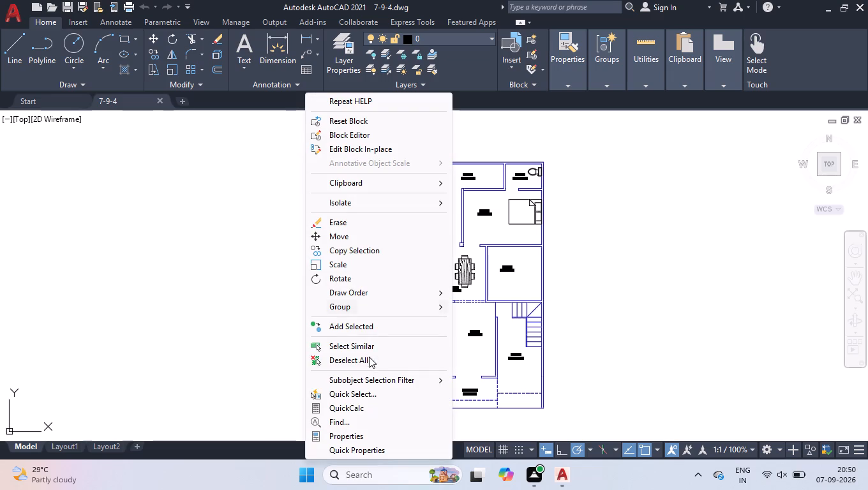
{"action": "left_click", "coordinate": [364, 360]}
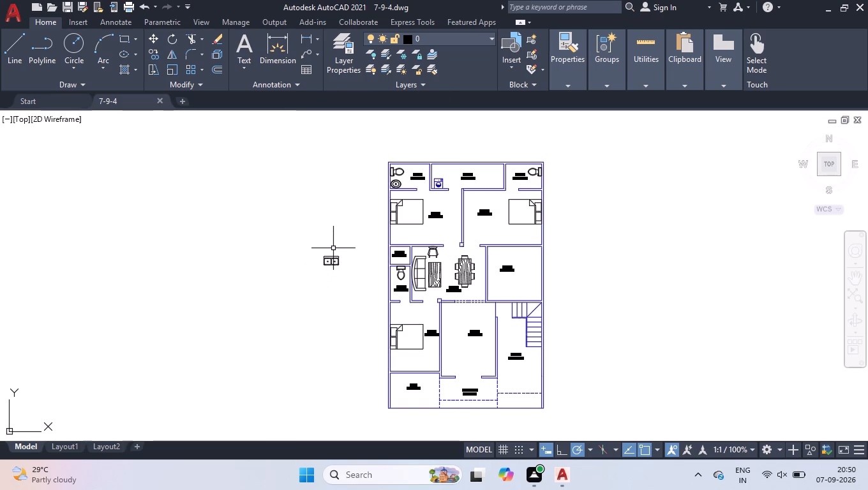
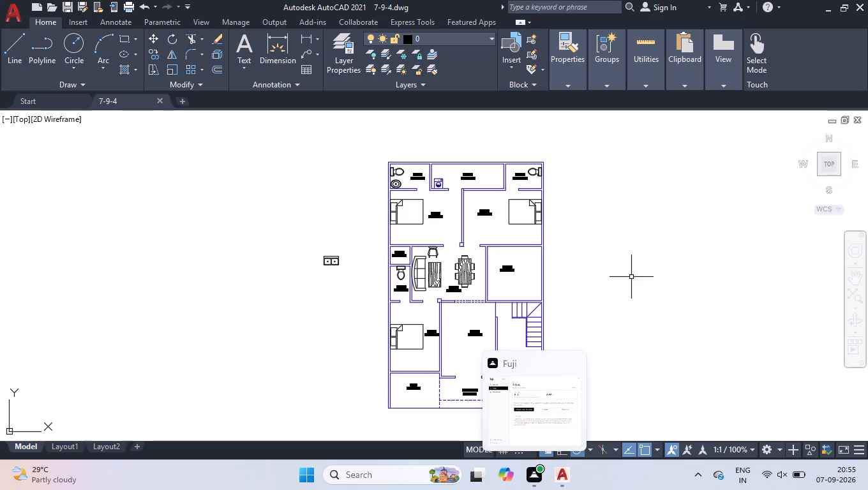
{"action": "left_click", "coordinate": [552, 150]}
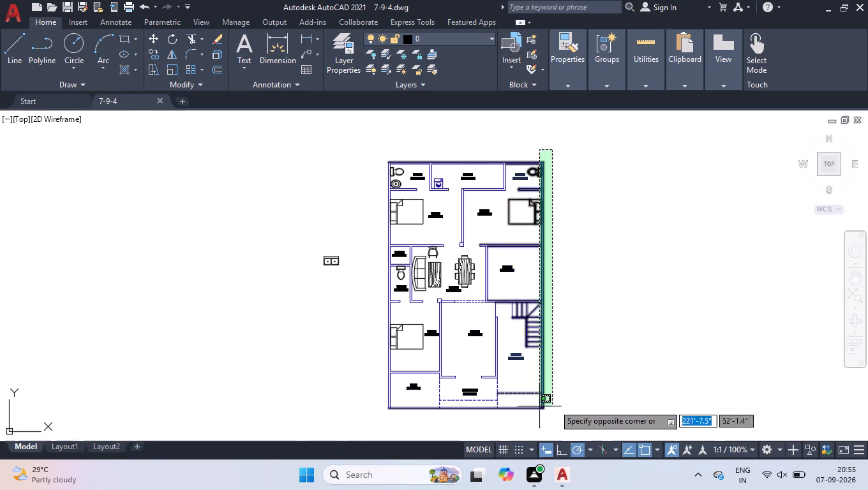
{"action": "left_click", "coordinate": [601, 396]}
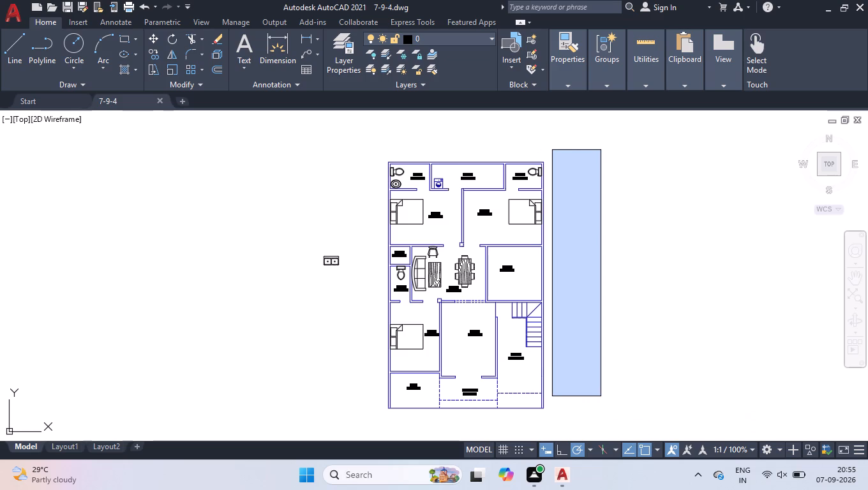
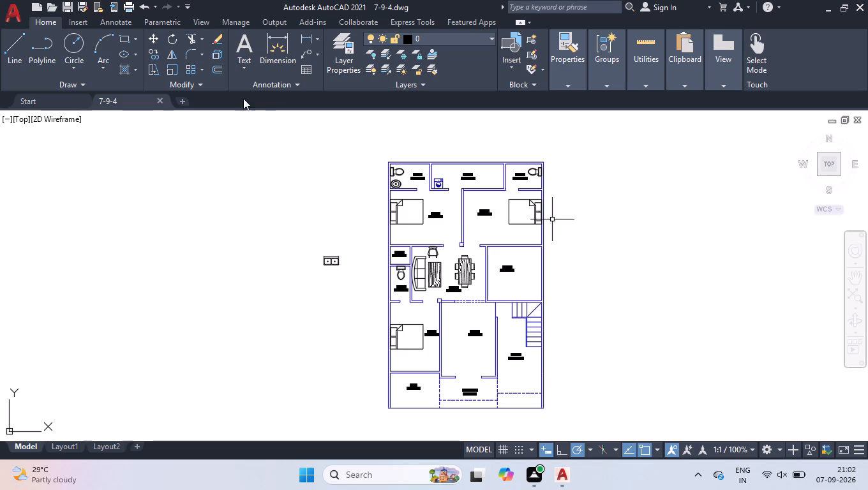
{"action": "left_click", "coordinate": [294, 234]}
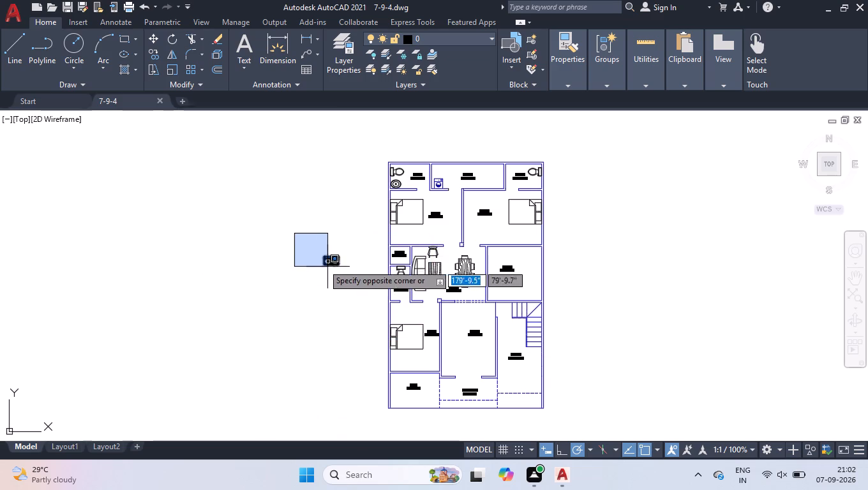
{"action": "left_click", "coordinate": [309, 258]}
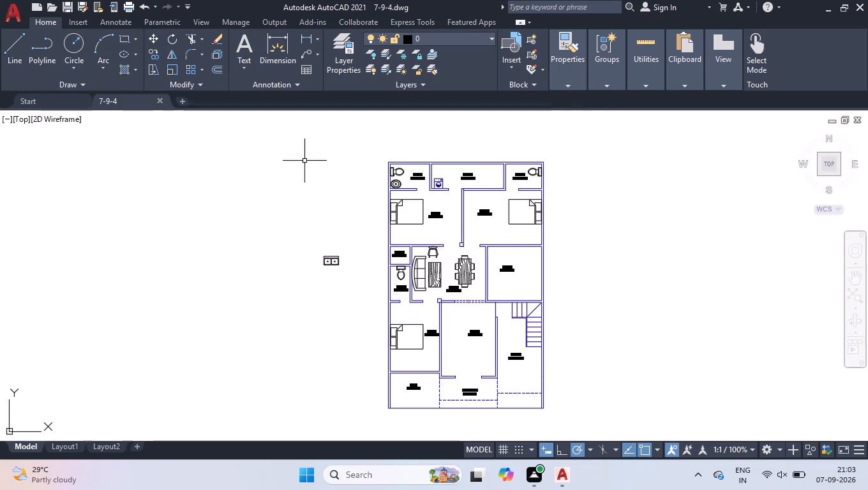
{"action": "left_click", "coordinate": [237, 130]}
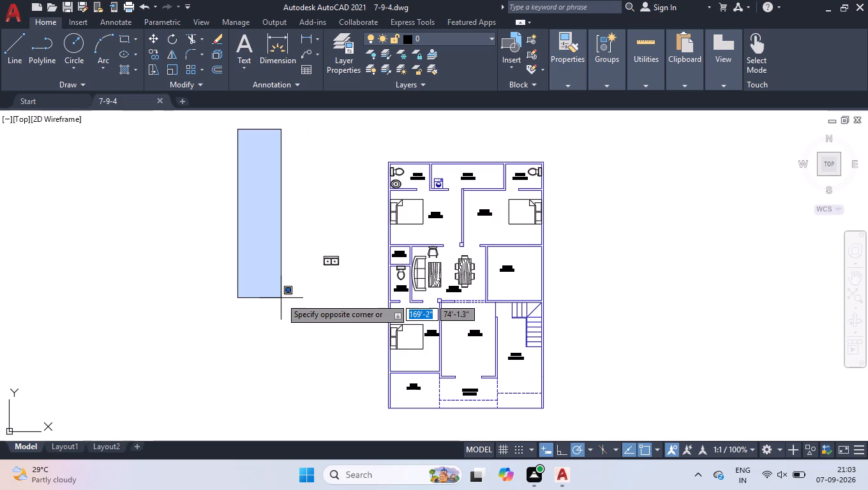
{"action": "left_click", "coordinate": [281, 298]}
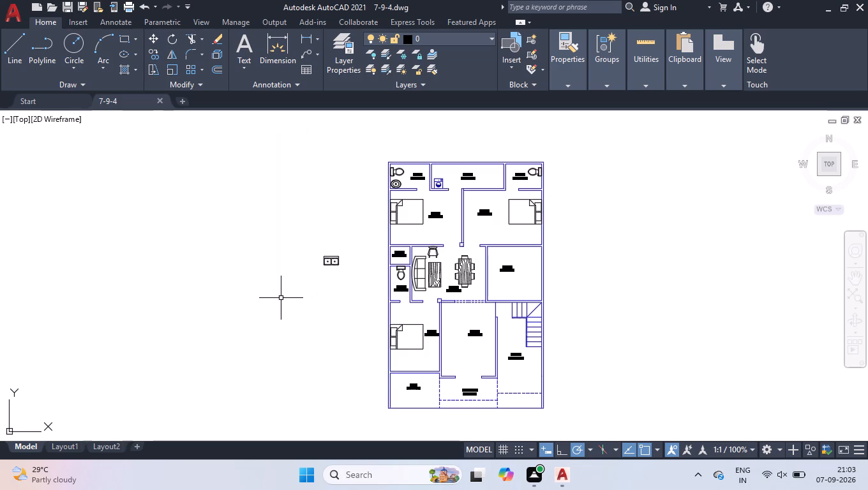
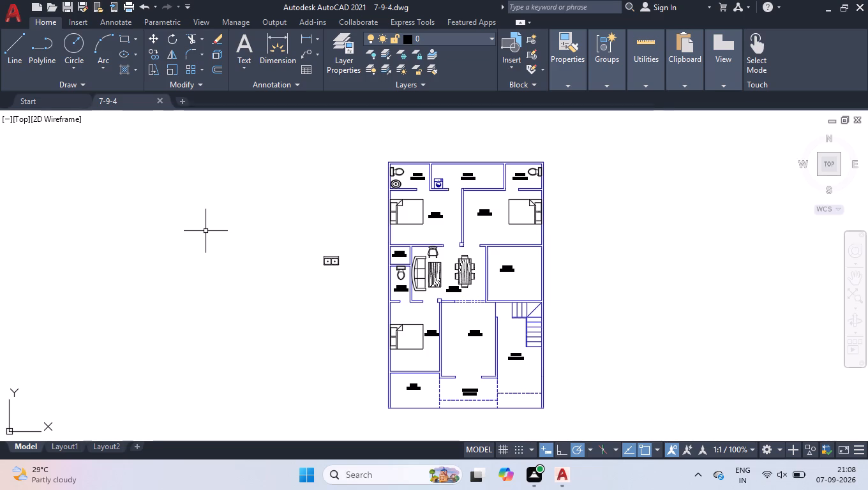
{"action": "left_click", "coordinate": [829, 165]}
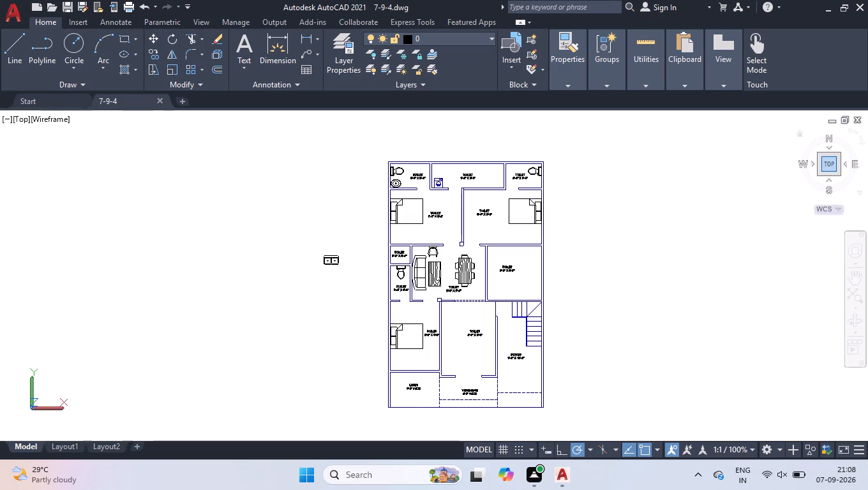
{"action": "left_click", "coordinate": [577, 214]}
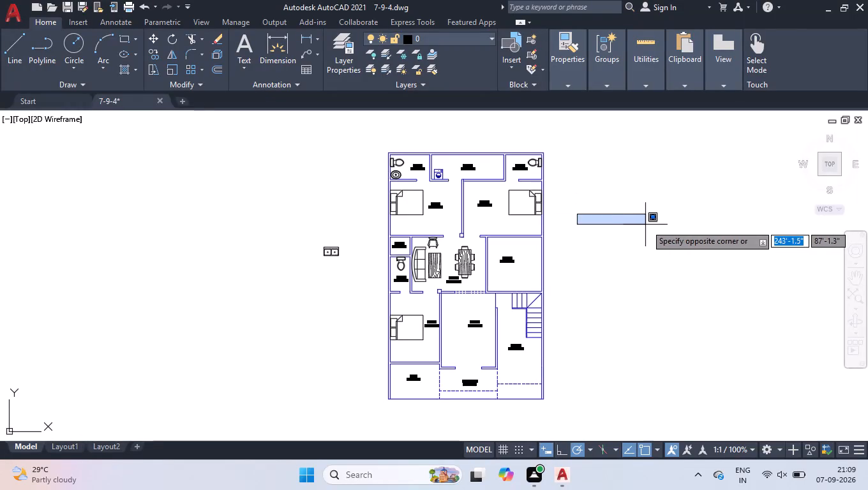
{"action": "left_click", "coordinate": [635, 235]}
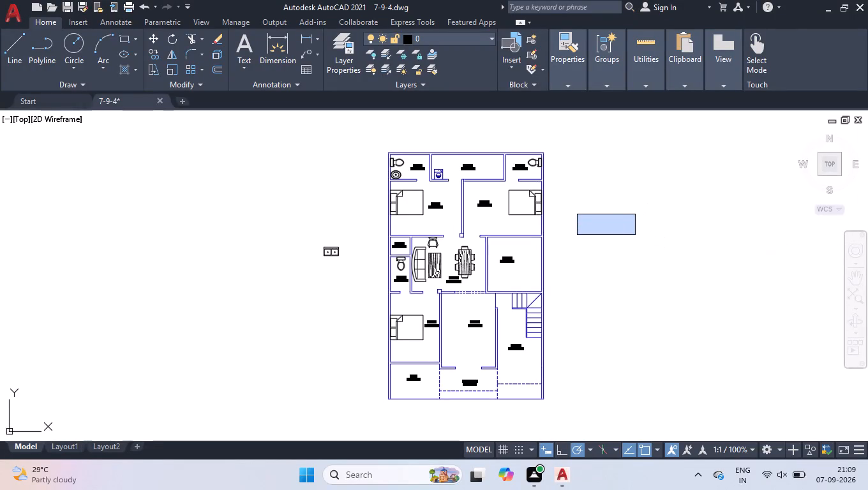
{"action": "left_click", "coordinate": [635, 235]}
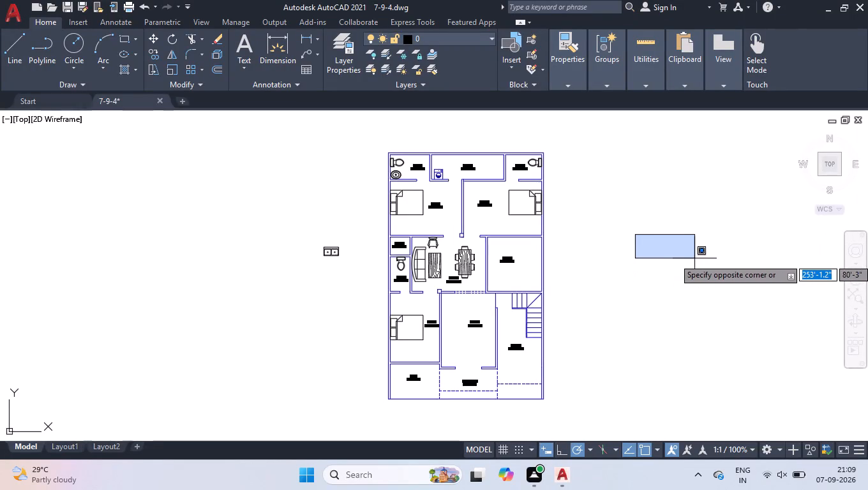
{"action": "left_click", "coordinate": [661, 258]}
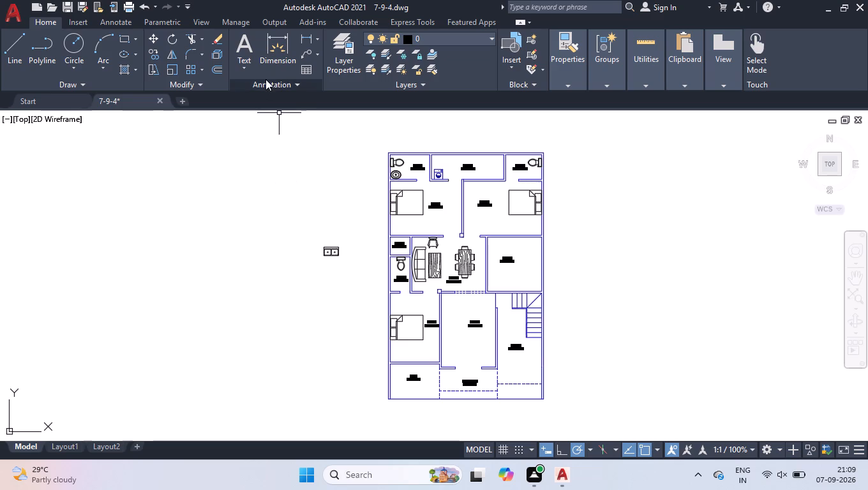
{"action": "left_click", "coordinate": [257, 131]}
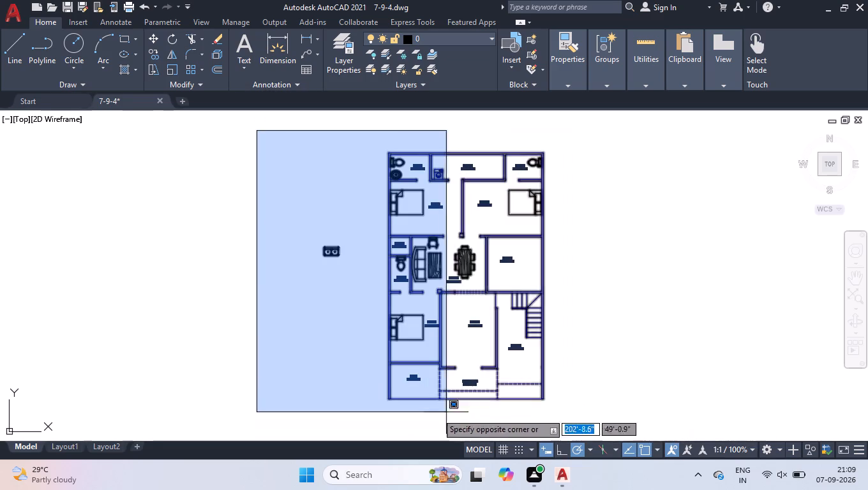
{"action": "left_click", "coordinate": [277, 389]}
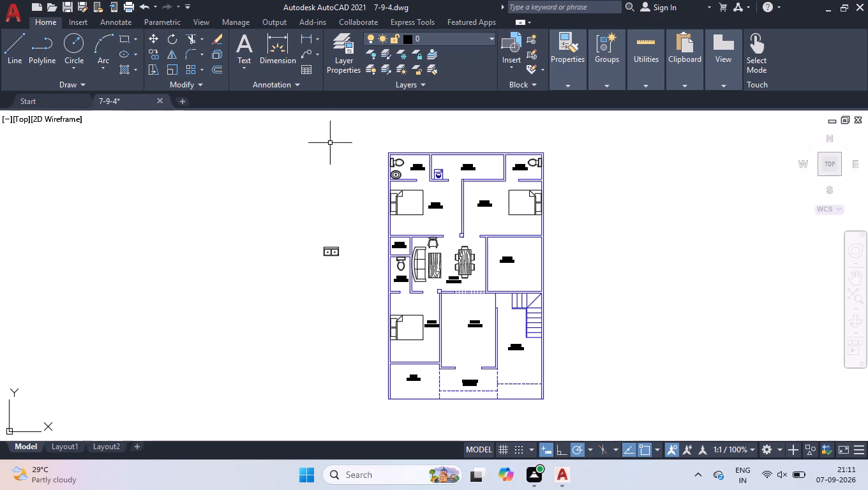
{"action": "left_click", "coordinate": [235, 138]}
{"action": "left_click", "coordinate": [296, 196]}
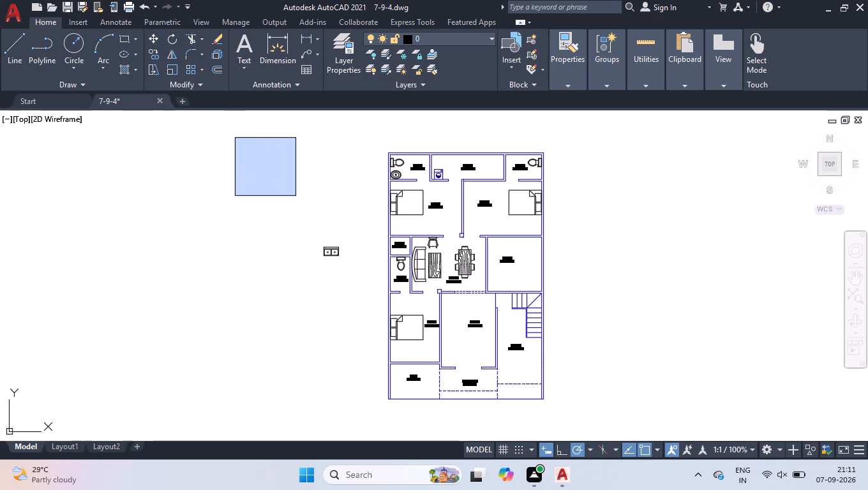
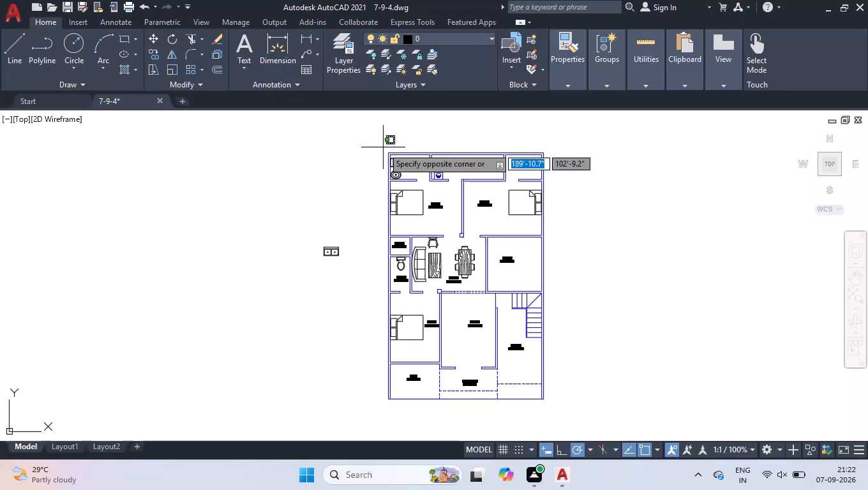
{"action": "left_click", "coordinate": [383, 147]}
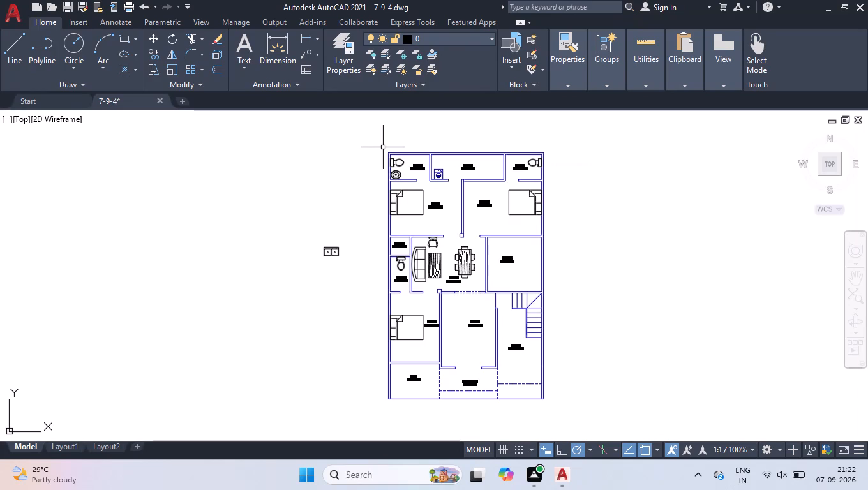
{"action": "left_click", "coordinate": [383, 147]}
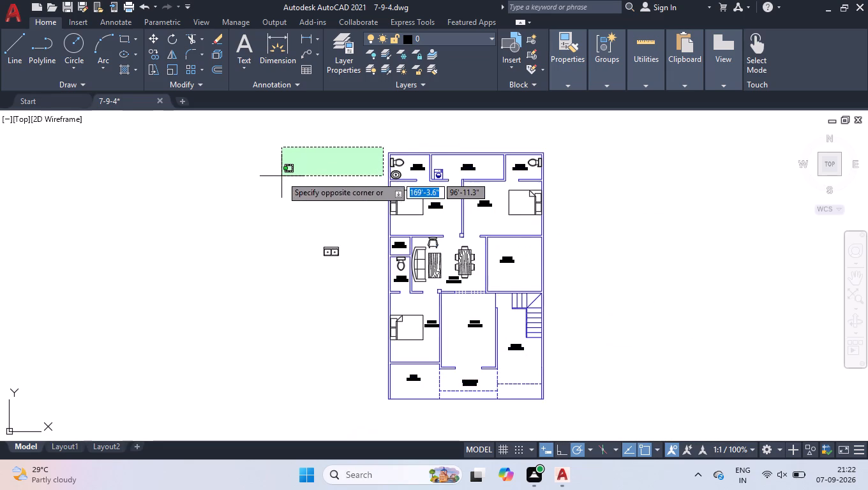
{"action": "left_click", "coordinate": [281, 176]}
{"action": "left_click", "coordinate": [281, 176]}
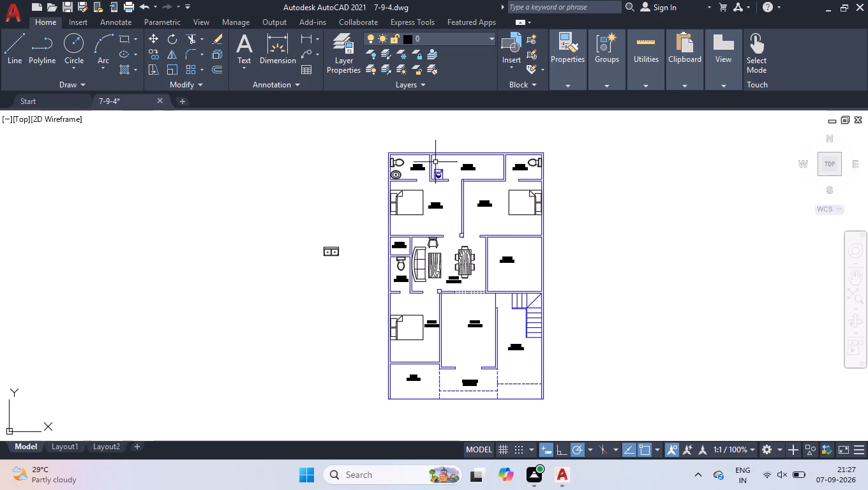
Modify the ISO-25 dimension style so that its dimension lines and extension lines are both red.
{"action": "scroll", "coordinate": [434, 160], "scroll_direction": "up", "scroll_amount": 4}
{"action": "key", "text": "d"}
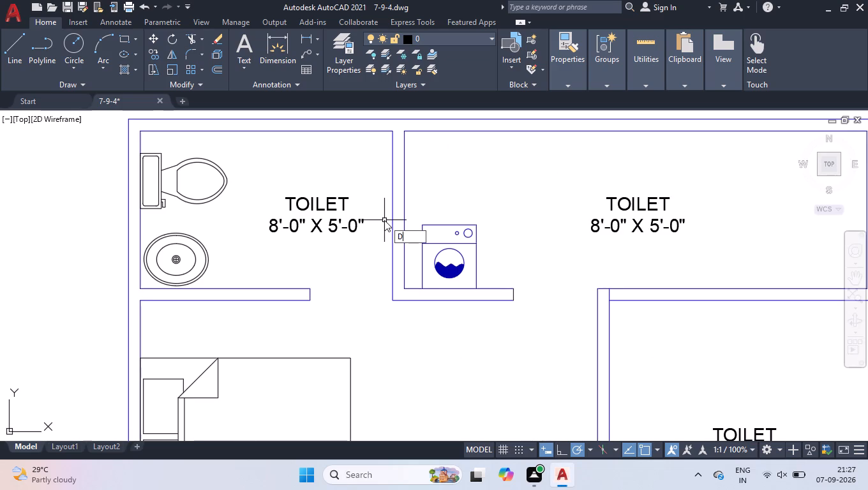
{"action": "key", "text": "backslash"}
{"action": "key", "text": "BackSpace"}
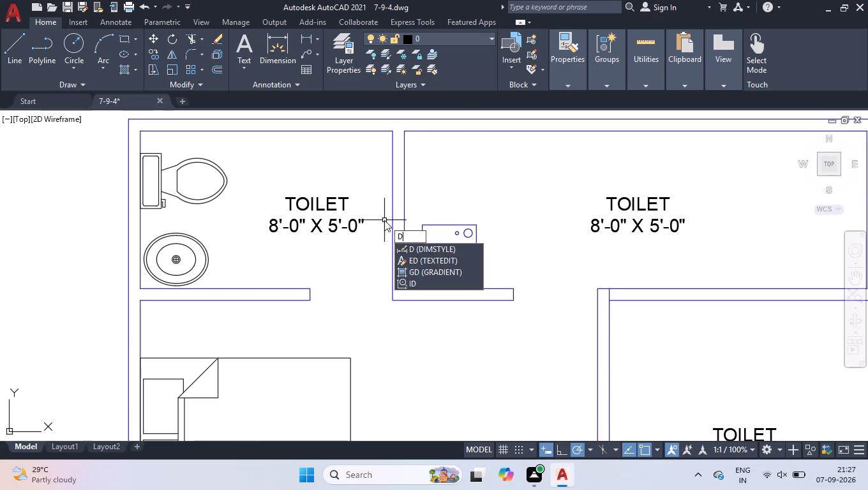
{"action": "key", "text": "Return"}
{"action": "left_click", "coordinate": [569, 210]}
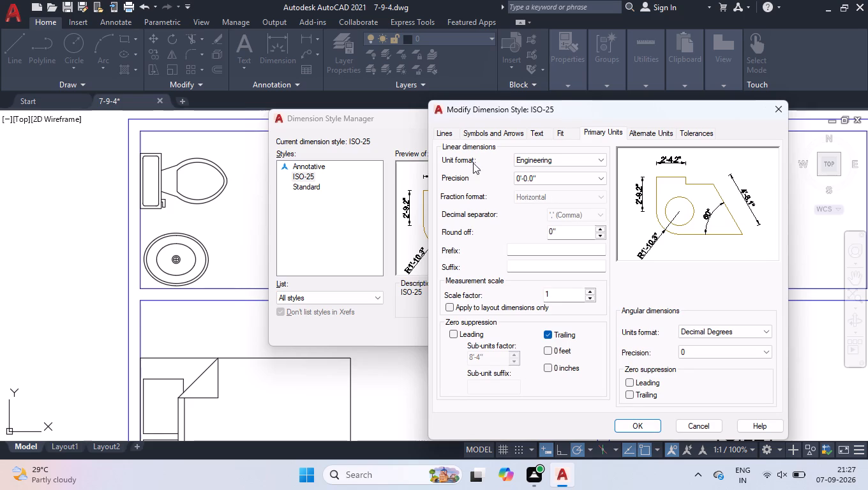
{"action": "left_click", "coordinate": [445, 138]}
{"action": "left_click", "coordinate": [539, 160]}
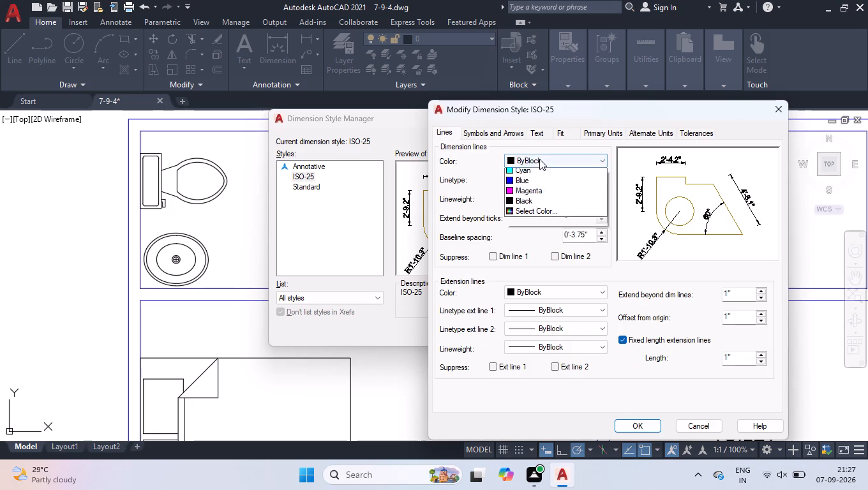
{"action": "left_click", "coordinate": [524, 196]}
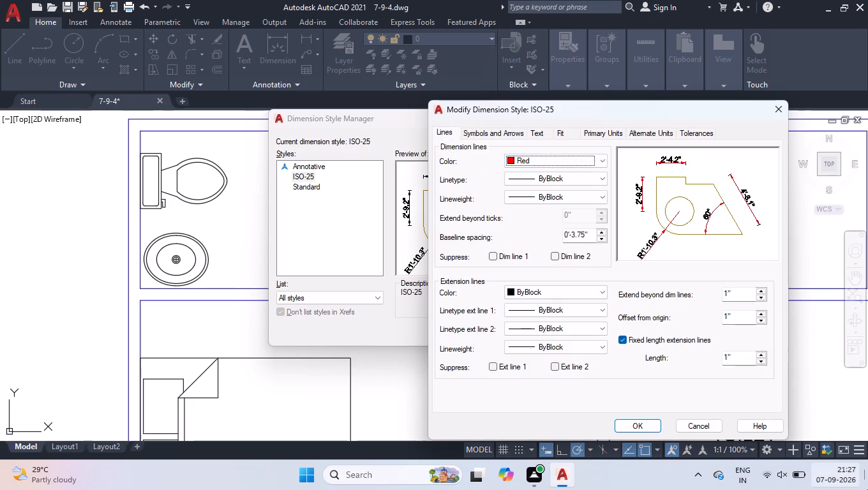
{"action": "left_click", "coordinate": [606, 293]}
{"action": "left_click", "coordinate": [535, 325]}
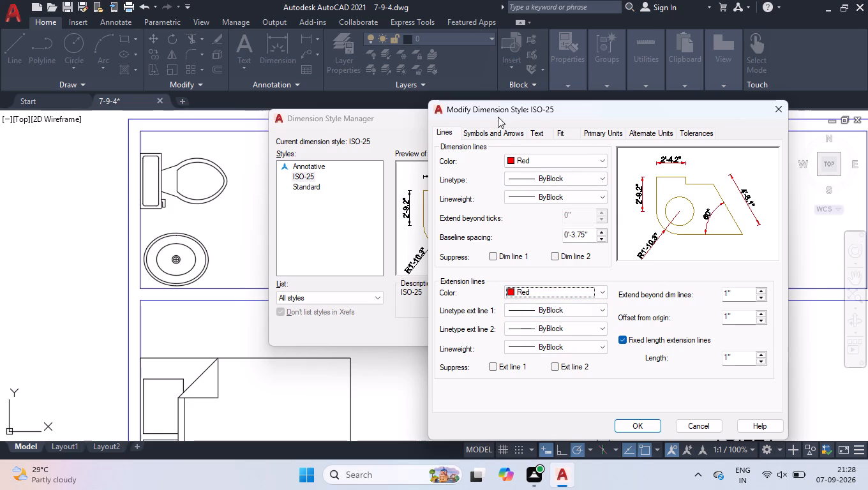
Set the text color of the ISO-25 dimension style to red.
{"action": "left_click", "coordinate": [500, 134]}
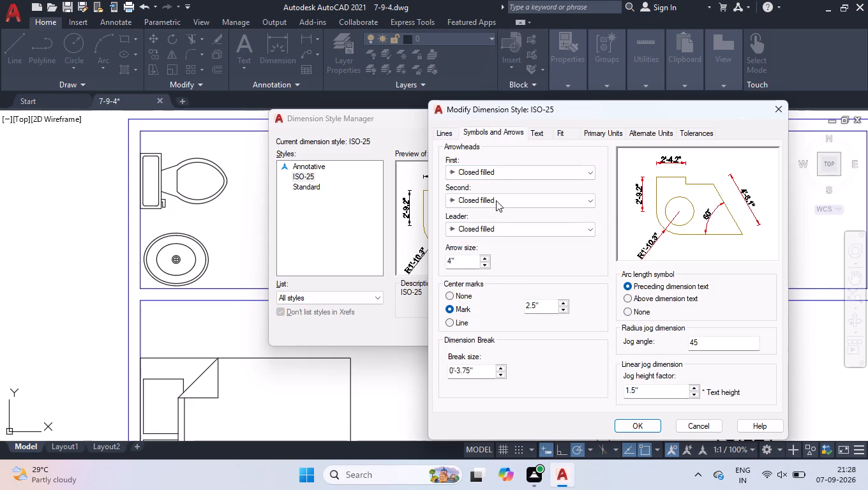
{"action": "left_click", "coordinate": [535, 137]}
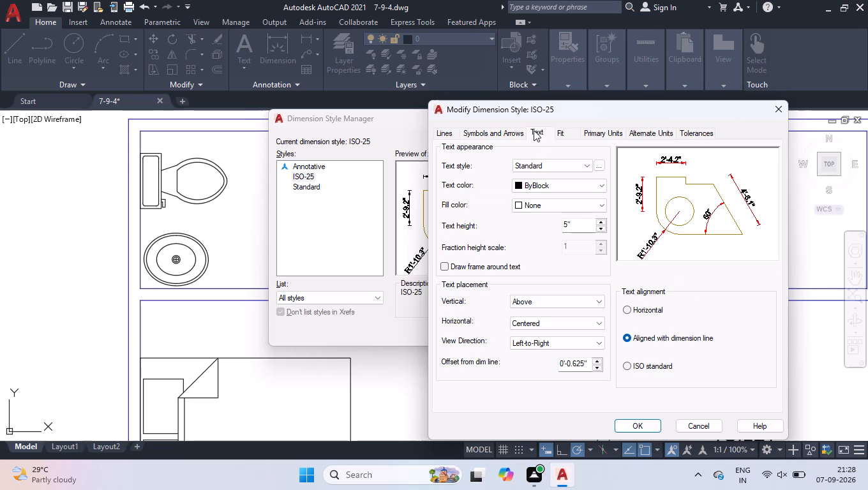
{"action": "left_click", "coordinate": [553, 186]}
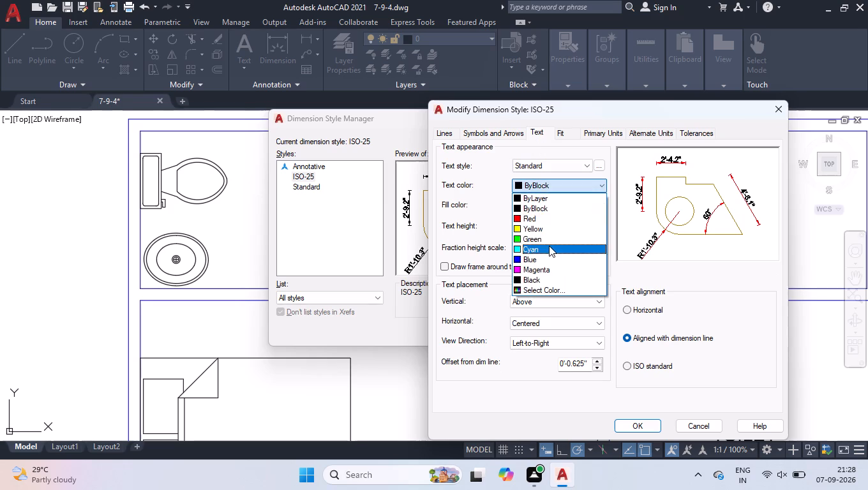
{"action": "left_click", "coordinate": [553, 221]}
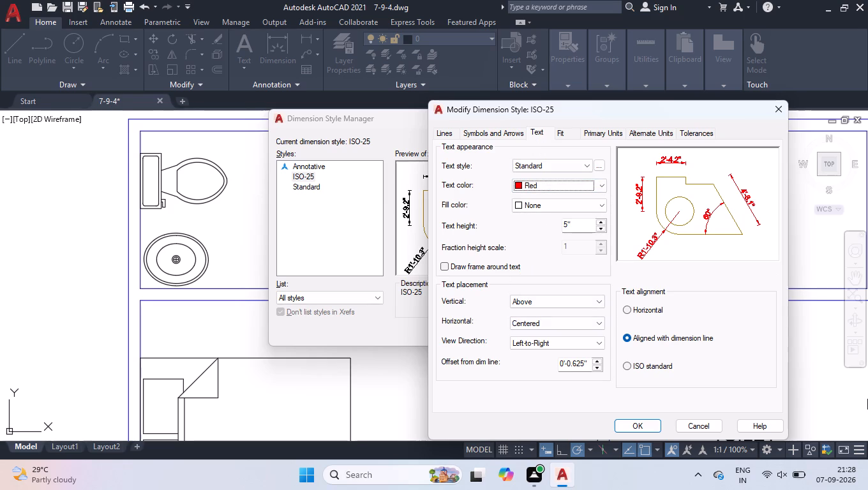
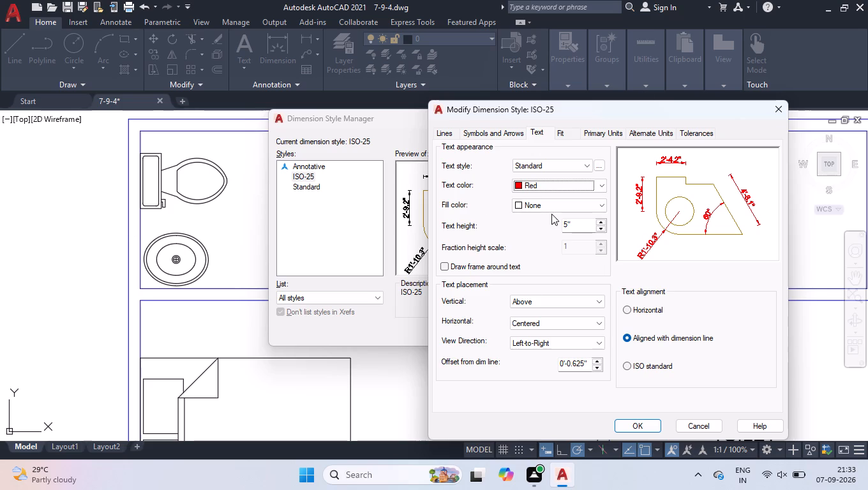
Set the vertical text placement of the ISO-25 dimension style to Centered and finish editing the style.
{"action": "left_click", "coordinate": [528, 299]}
{"action": "left_click", "coordinate": [544, 315]}
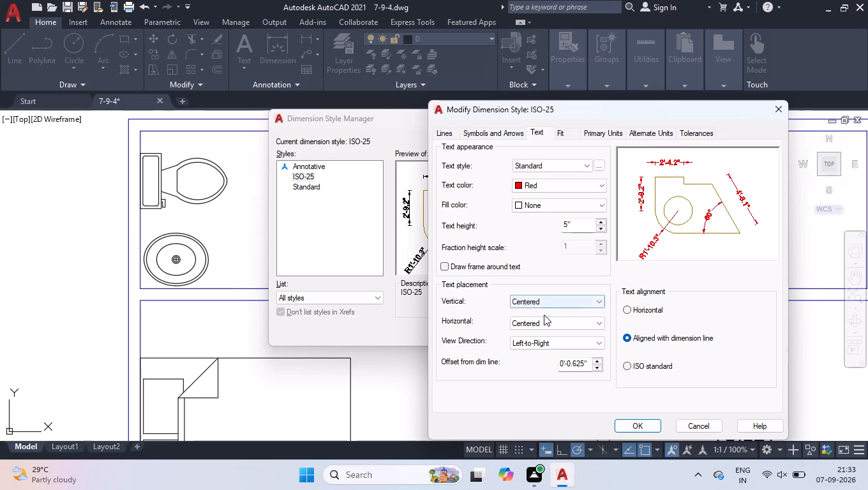
{"action": "left_click", "coordinate": [640, 421]}
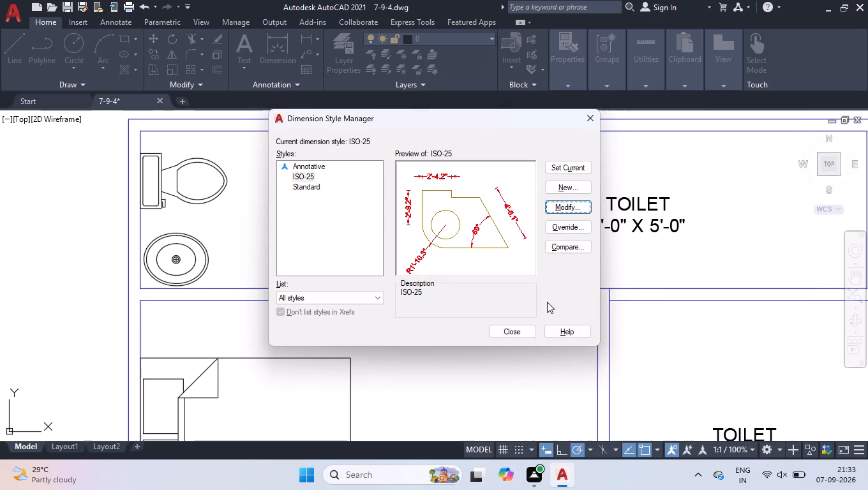
{"action": "left_click", "coordinate": [498, 332]}
Add a horizontal linear dimension across the interior width of the upper middle room with the washing machine, just below its top wall.
{"action": "scroll", "coordinate": [491, 328], "scroll_direction": "down", "scroll_amount": 1}
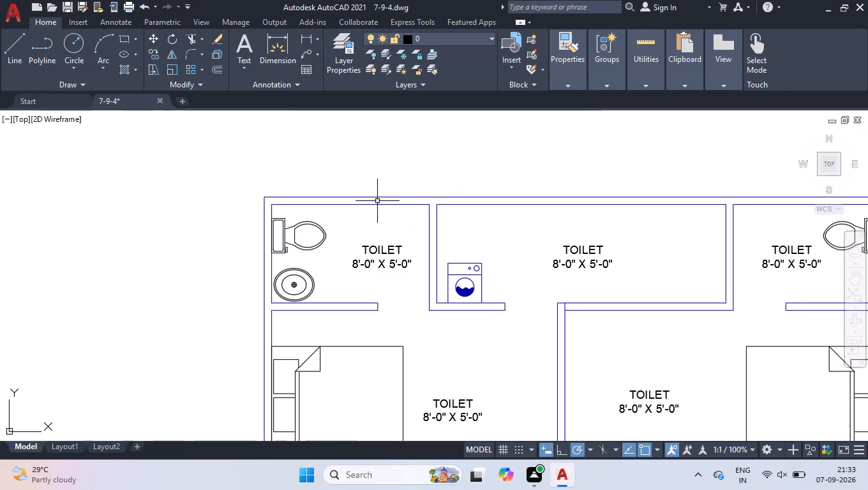
{"action": "scroll", "coordinate": [400, 290], "scroll_direction": "down", "scroll_amount": 2}
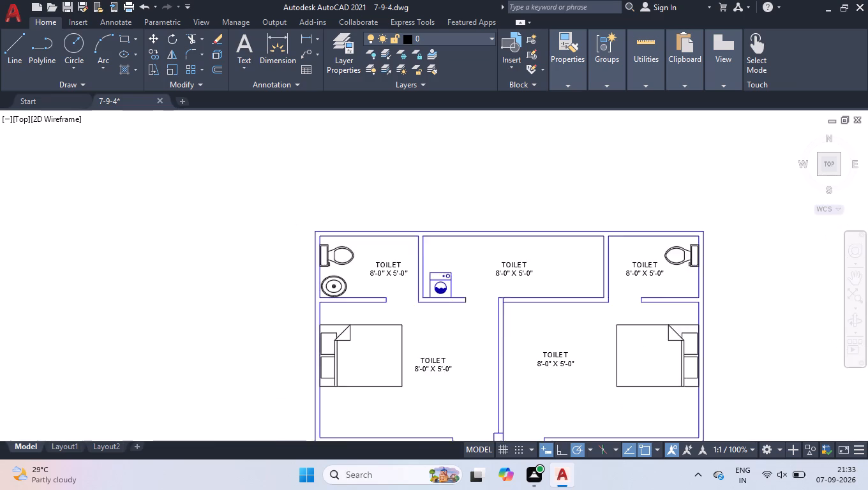
{"action": "scroll", "coordinate": [521, 288], "scroll_direction": "up", "scroll_amount": 2}
{"action": "key", "text": "d"}
{"action": "key", "text": "l"}
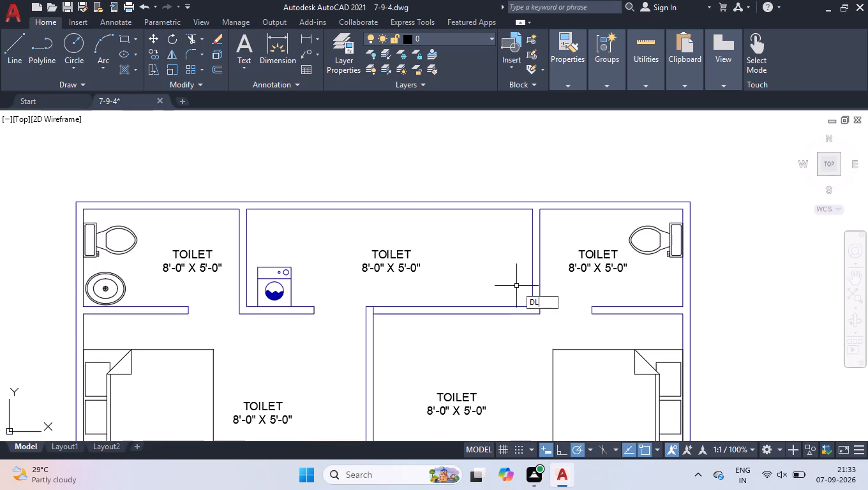
{"action": "key", "text": "i"}
{"action": "key", "text": "Return"}
{"action": "key", "text": "backslash"}
{"action": "key", "text": "BackSpace"}
{"action": "key", "text": "Return"}
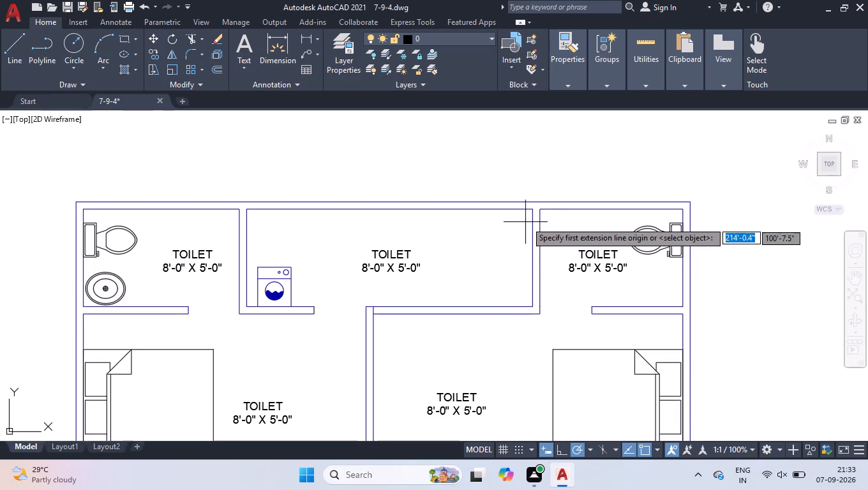
{"action": "left_click", "coordinate": [531, 210]}
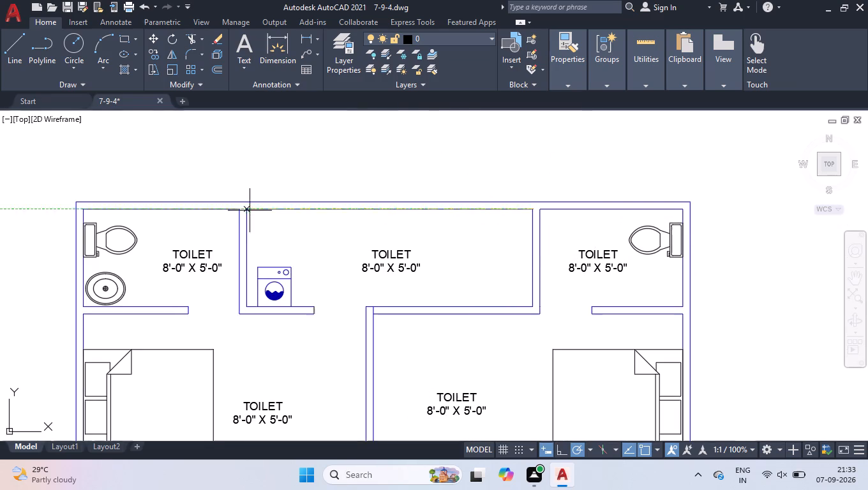
{"action": "left_click", "coordinate": [248, 209]}
{"action": "left_click", "coordinate": [280, 226]}
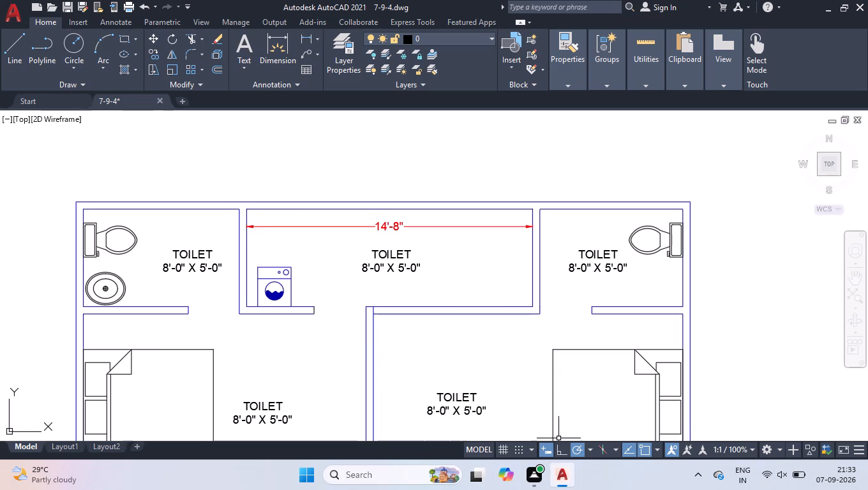
With Ortho on, add a horizontal linear dimension across the interior width of the right-hand bedroom, above the bed.
{"action": "left_click", "coordinate": [560, 457]}
{"action": "key", "text": "space"}
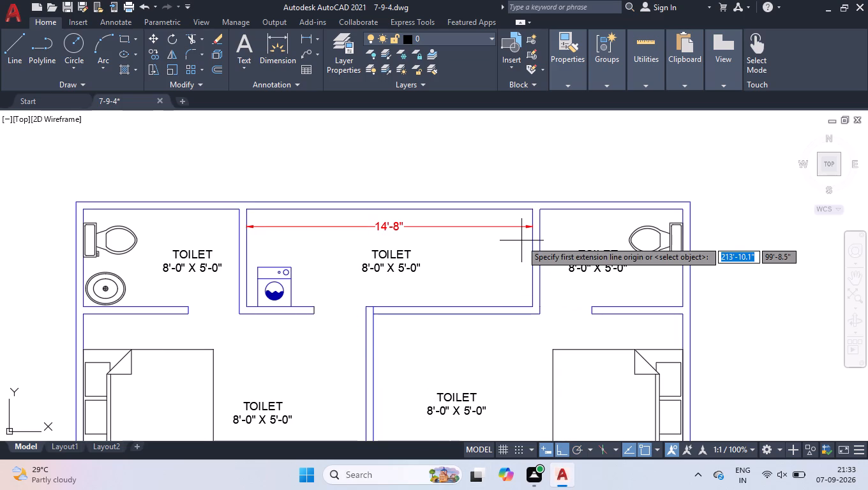
{"action": "left_click", "coordinate": [378, 336]}
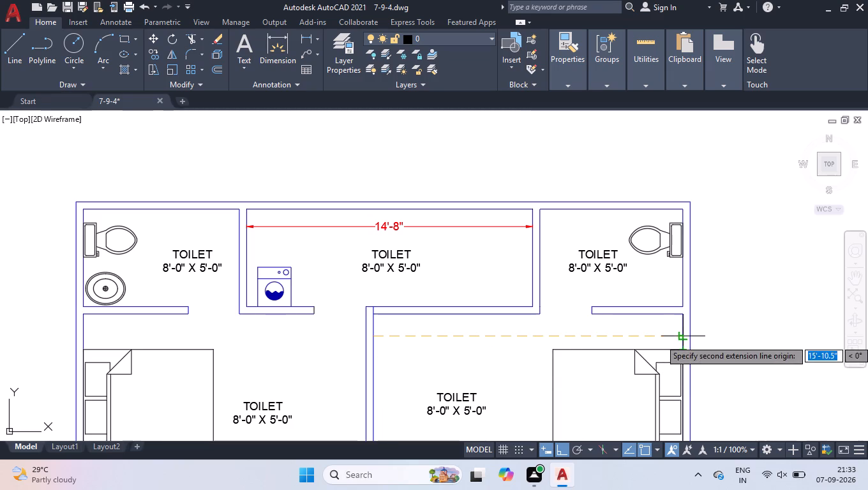
{"action": "left_click", "coordinate": [682, 338]}
{"action": "left_click", "coordinate": [678, 334]}
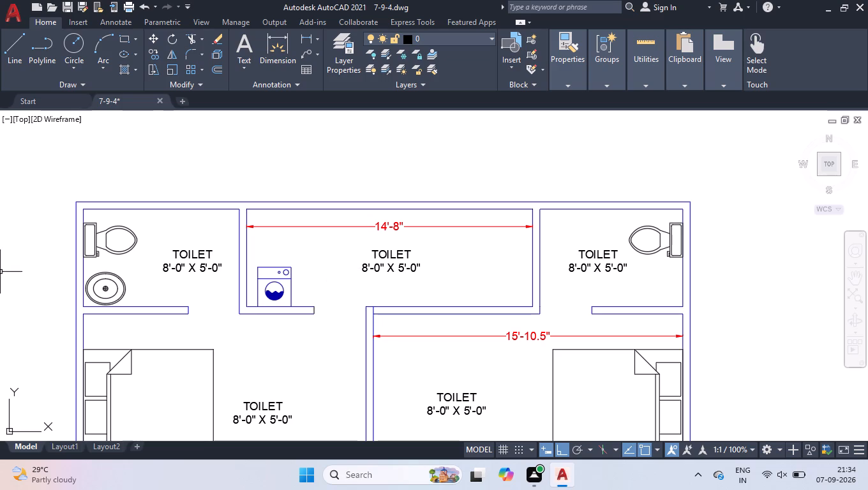
Add a horizontal linear dimension across the interior width of the left-hand bedroom, just below its upper wall.
{"action": "key", "text": "space"}
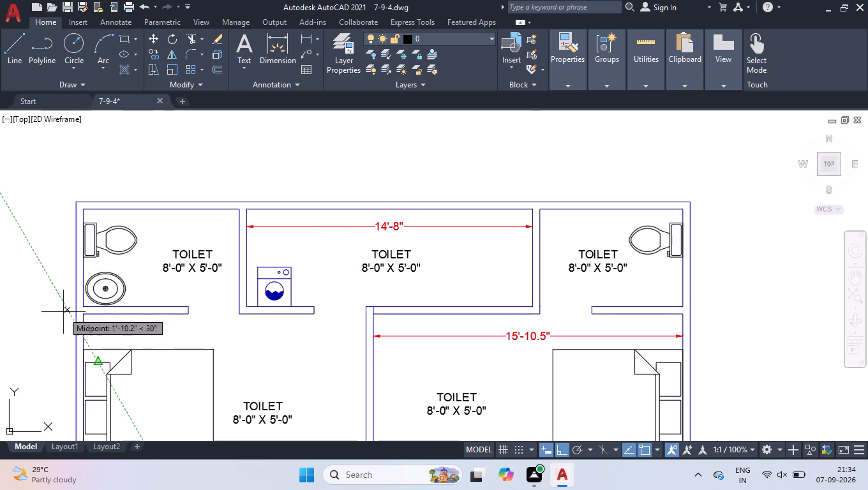
{"action": "left_click", "coordinate": [82, 317]}
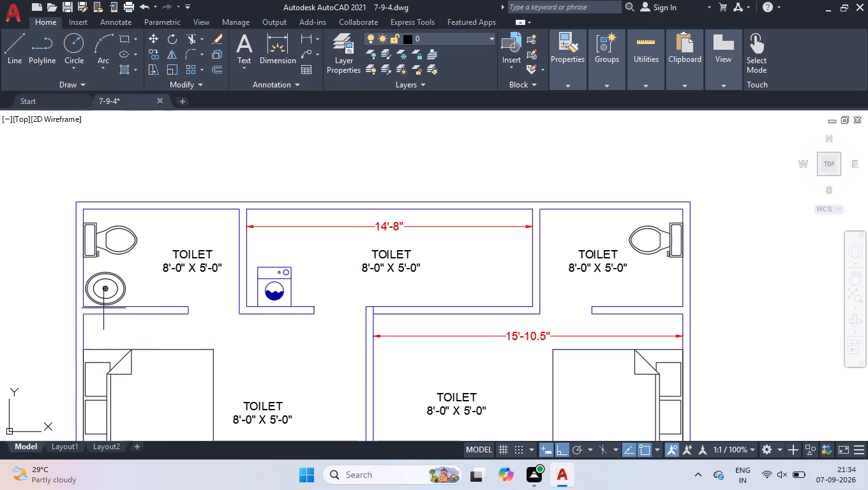
{"action": "left_click", "coordinate": [364, 317]}
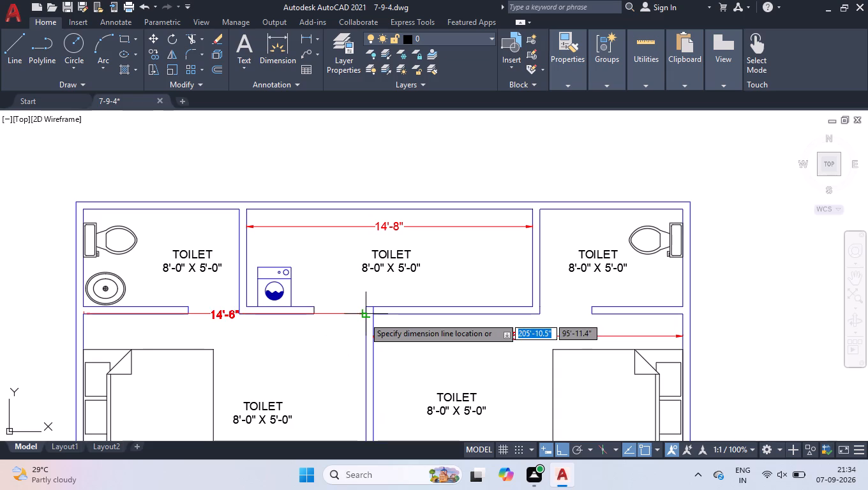
{"action": "left_click", "coordinate": [364, 323]}
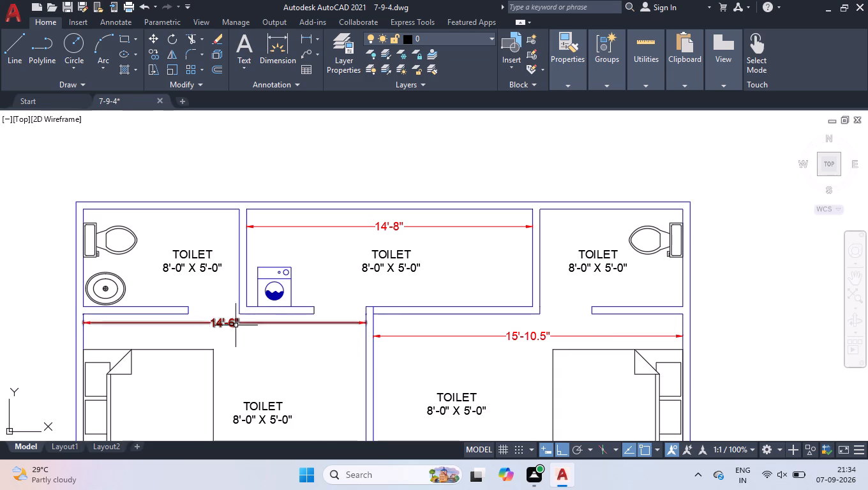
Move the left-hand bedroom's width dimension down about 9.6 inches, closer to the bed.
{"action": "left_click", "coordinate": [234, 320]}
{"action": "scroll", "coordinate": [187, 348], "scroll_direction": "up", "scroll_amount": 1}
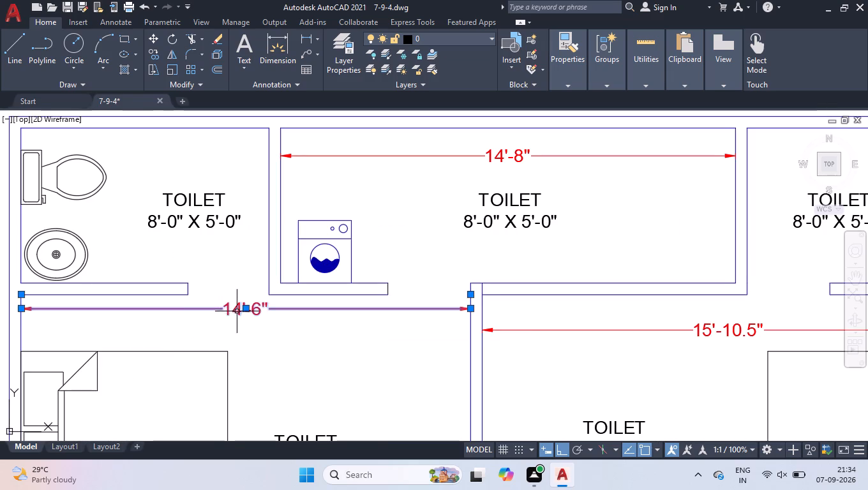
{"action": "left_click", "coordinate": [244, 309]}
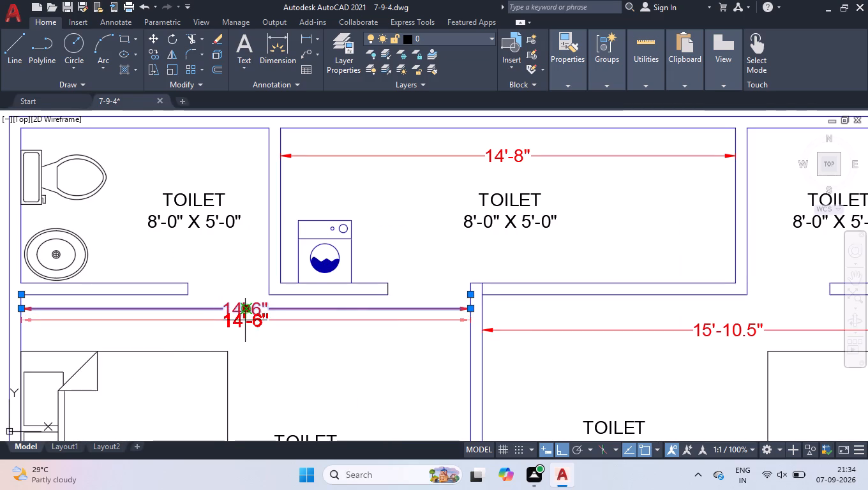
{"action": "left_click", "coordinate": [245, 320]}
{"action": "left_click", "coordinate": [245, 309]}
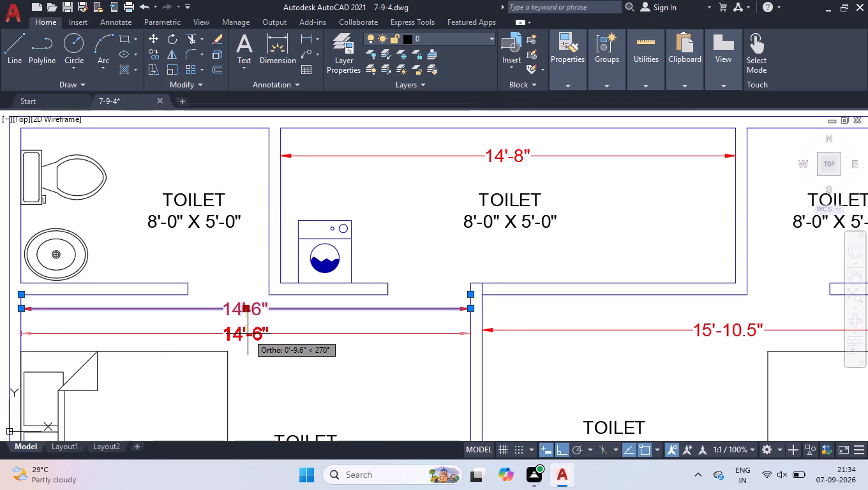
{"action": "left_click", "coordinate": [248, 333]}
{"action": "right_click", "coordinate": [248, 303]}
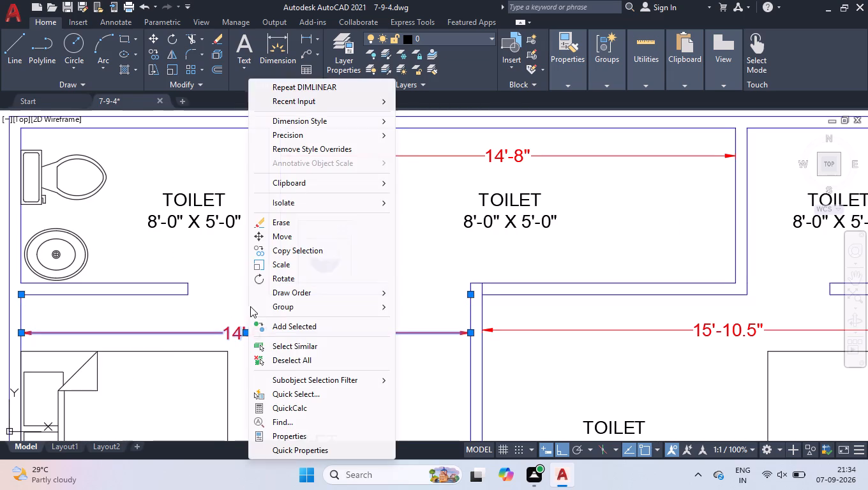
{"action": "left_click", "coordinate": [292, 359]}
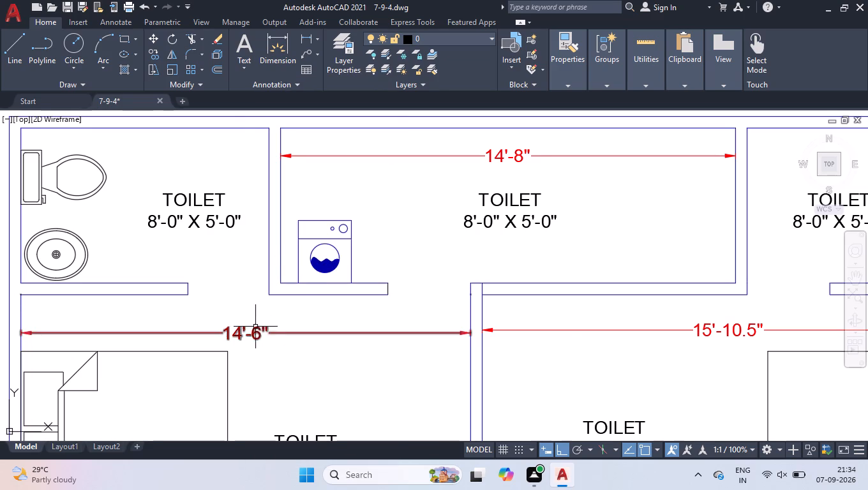
Move the left-hand bedroom's width dimension up, roughly midway between the upper wall and the bed, and deselect it.
{"action": "scroll", "coordinate": [255, 325], "scroll_direction": "down", "scroll_amount": 1}
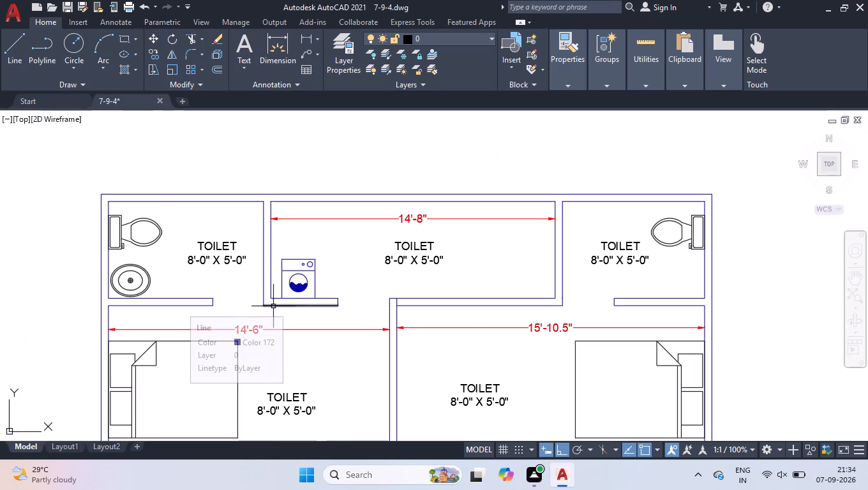
{"action": "scroll", "coordinate": [273, 306], "scroll_direction": "down", "scroll_amount": 1}
{"action": "scroll", "coordinate": [259, 325], "scroll_direction": "up", "scroll_amount": 2}
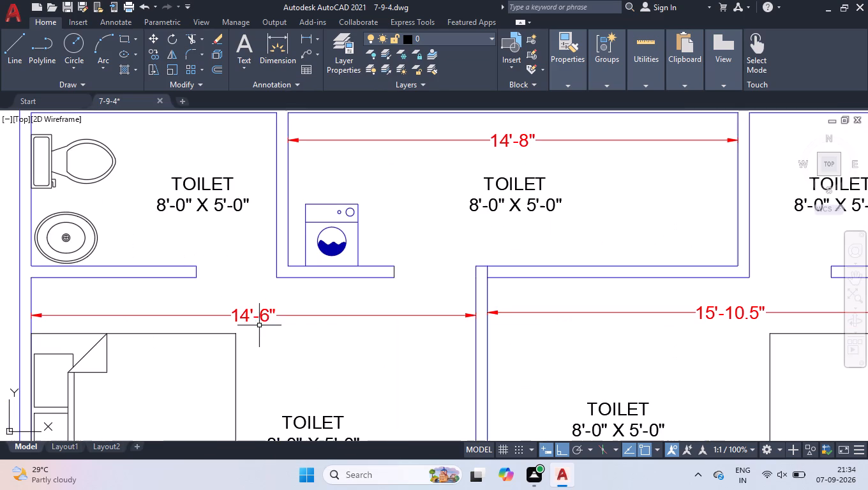
{"action": "left_click", "coordinate": [257, 318]}
{"action": "left_click", "coordinate": [253, 315]}
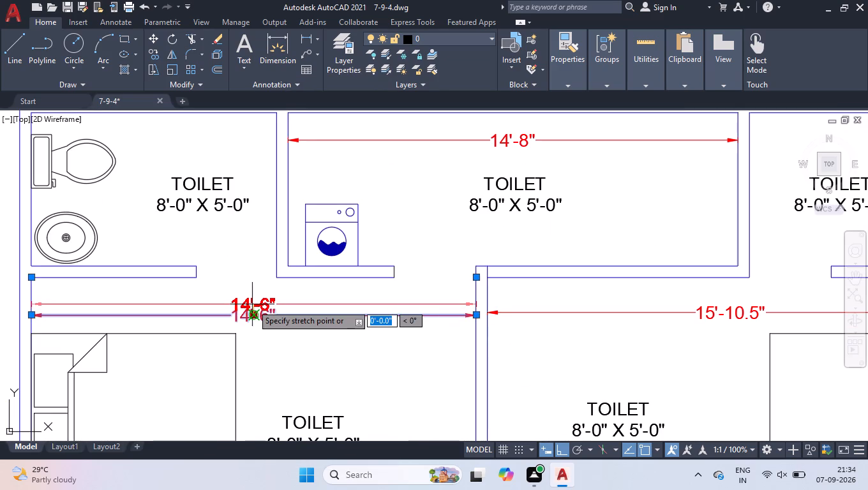
{"action": "left_click", "coordinate": [252, 300]}
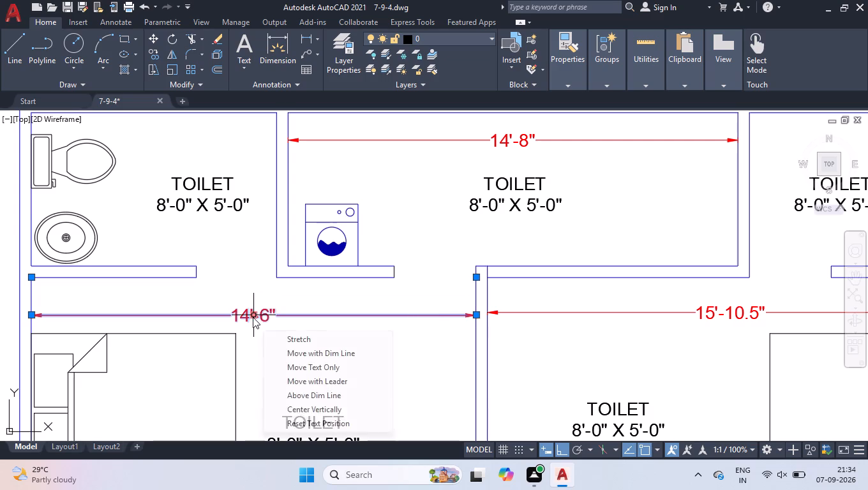
{"action": "left_click", "coordinate": [253, 318]}
{"action": "left_click", "coordinate": [251, 298]}
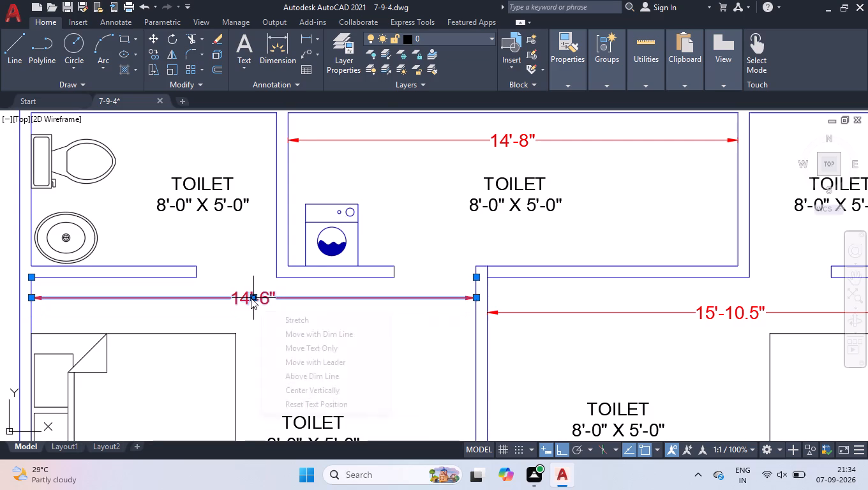
{"action": "right_click", "coordinate": [244, 288]}
{"action": "left_click", "coordinate": [282, 363]}
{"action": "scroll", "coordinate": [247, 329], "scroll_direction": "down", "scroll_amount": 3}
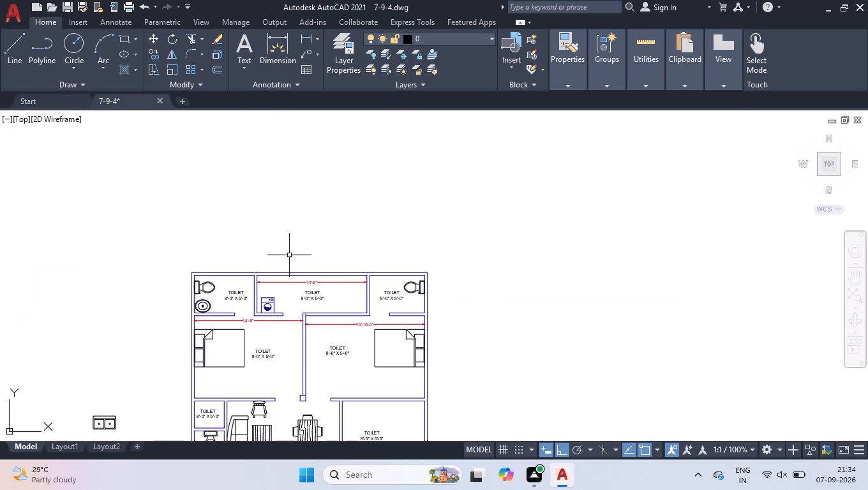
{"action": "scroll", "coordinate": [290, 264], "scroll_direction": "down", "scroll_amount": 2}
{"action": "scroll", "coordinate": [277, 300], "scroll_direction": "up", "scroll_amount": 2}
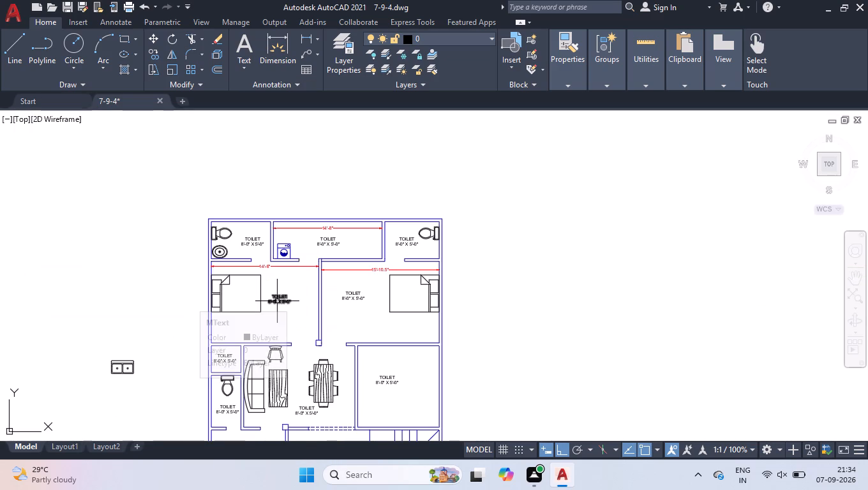
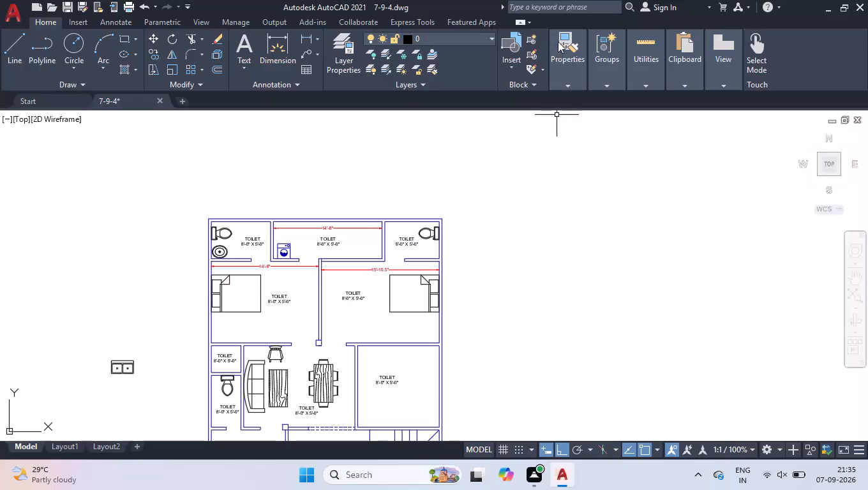
Add a horizontal linear dimension across the interior width of the living and dining hall, just above its lower wall.
{"action": "scroll", "coordinate": [511, 277], "scroll_direction": "down", "scroll_amount": 2}
{"action": "scroll", "coordinate": [465, 322], "scroll_direction": "up", "scroll_amount": 2}
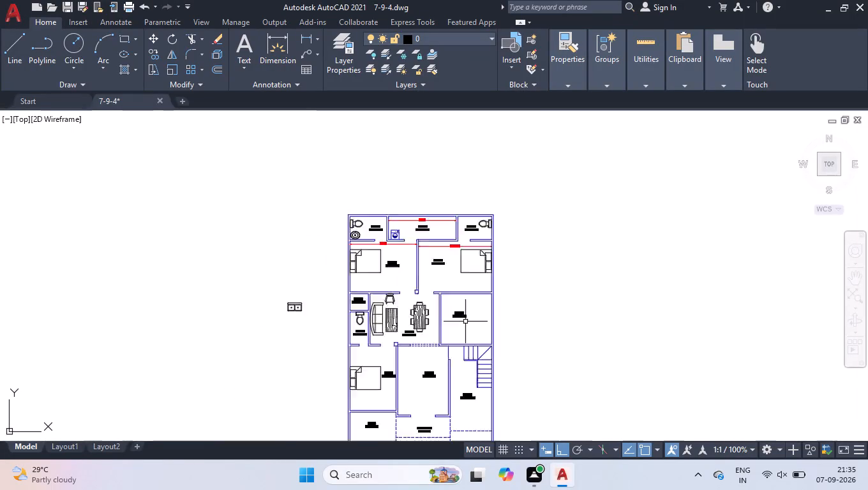
{"action": "scroll", "coordinate": [465, 322], "scroll_direction": "up", "scroll_amount": 1}
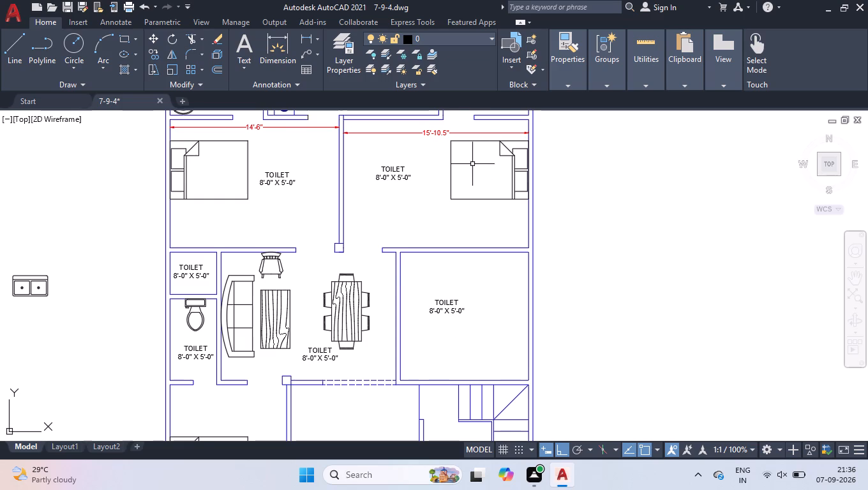
{"action": "scroll", "coordinate": [472, 164], "scroll_direction": "down", "scroll_amount": 1}
{"action": "scroll", "coordinate": [420, 296], "scroll_direction": "up", "scroll_amount": 3}
{"action": "scroll", "coordinate": [420, 297], "scroll_direction": "down", "scroll_amount": 2}
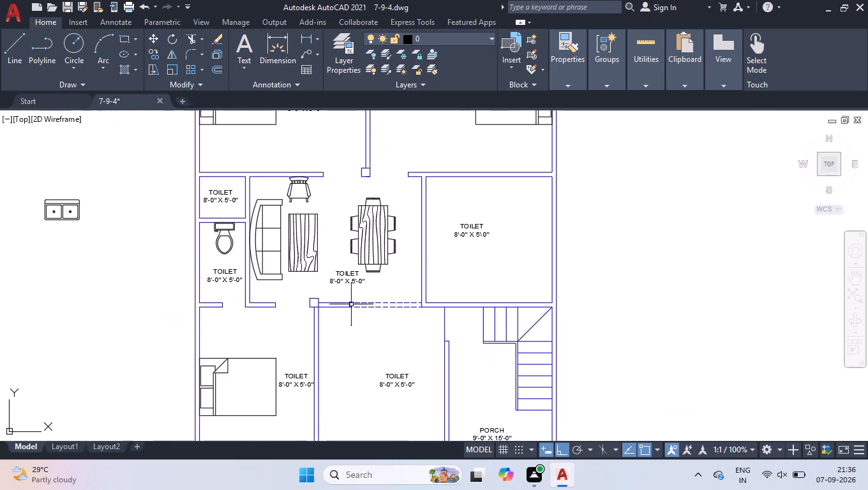
{"action": "scroll", "coordinate": [282, 301], "scroll_direction": "up", "scroll_amount": 2}
{"action": "key", "text": "space"}
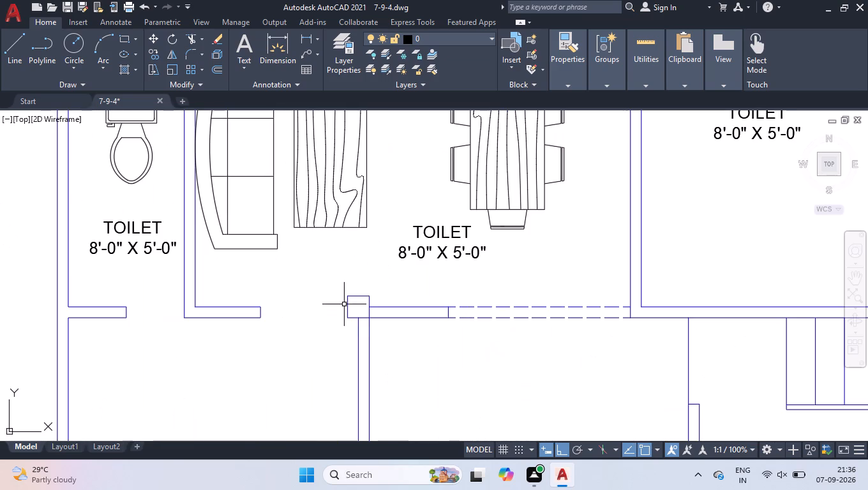
{"action": "type", "text": "DLI"}
{"action": "key", "text": "Return"}
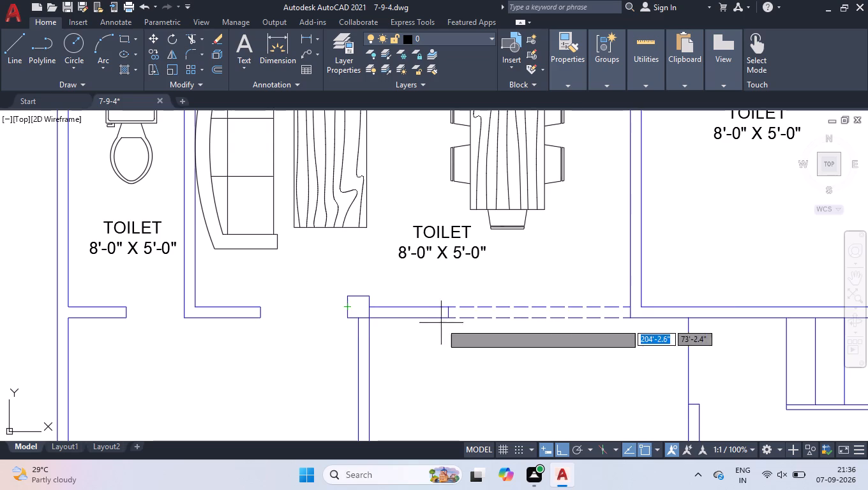
{"action": "left_click", "coordinate": [625, 274]}
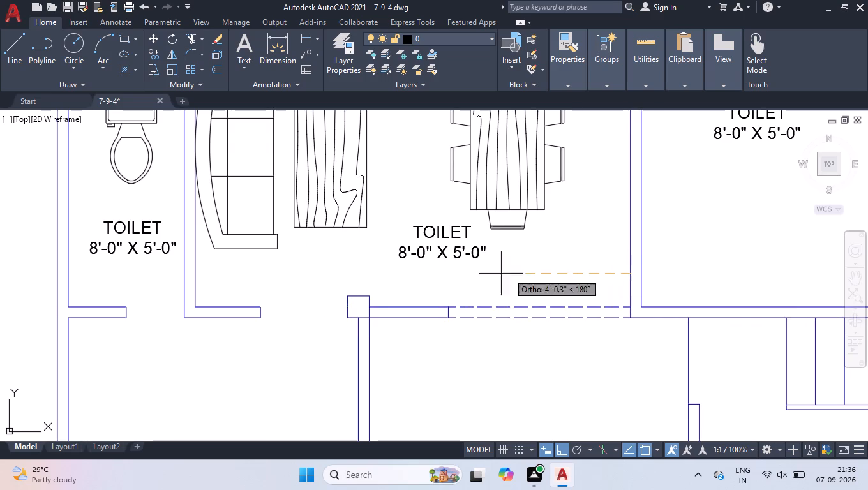
{"action": "left_click", "coordinate": [198, 278]}
{"action": "left_click", "coordinate": [213, 277]}
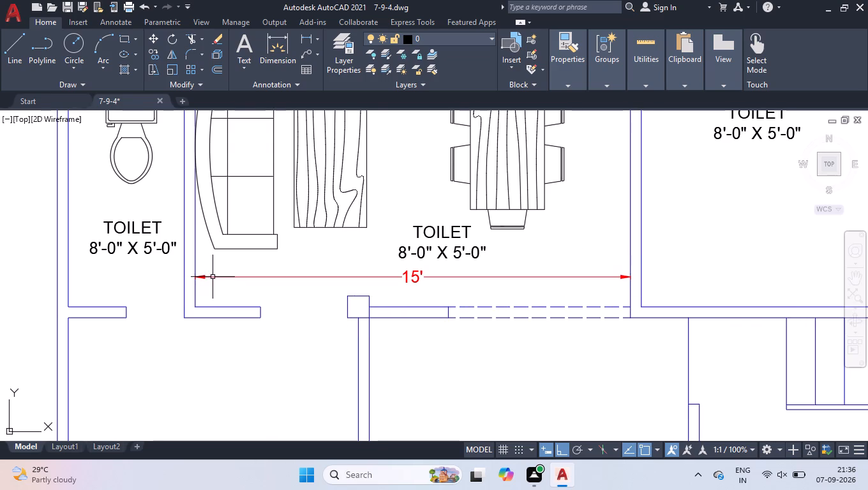
Add a horizontal linear dimension across the interior width of the central room below the dining hall, just under its upper wall.
{"action": "scroll", "coordinate": [234, 271], "scroll_direction": "down", "scroll_amount": 1}
{"action": "scroll", "coordinate": [259, 322], "scroll_direction": "down", "scroll_amount": 1}
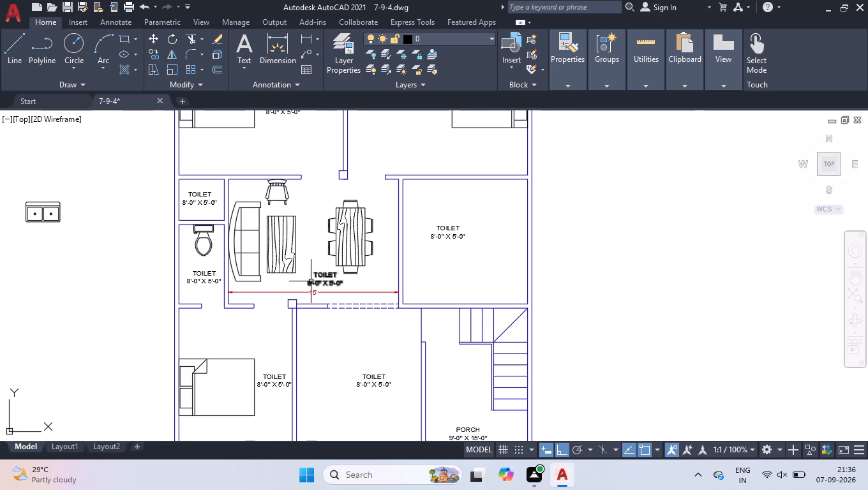
{"action": "key", "text": "space"}
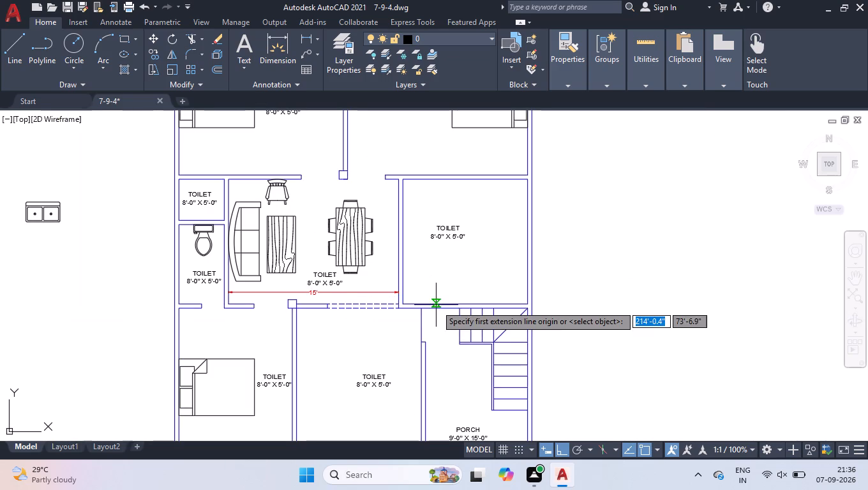
{"action": "left_click", "coordinate": [422, 309]}
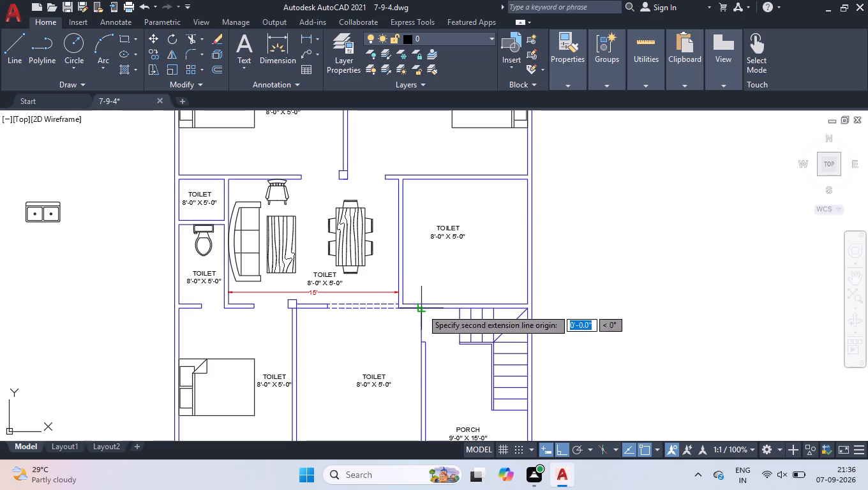
{"action": "scroll", "coordinate": [298, 315], "scroll_direction": "up", "scroll_amount": 5}
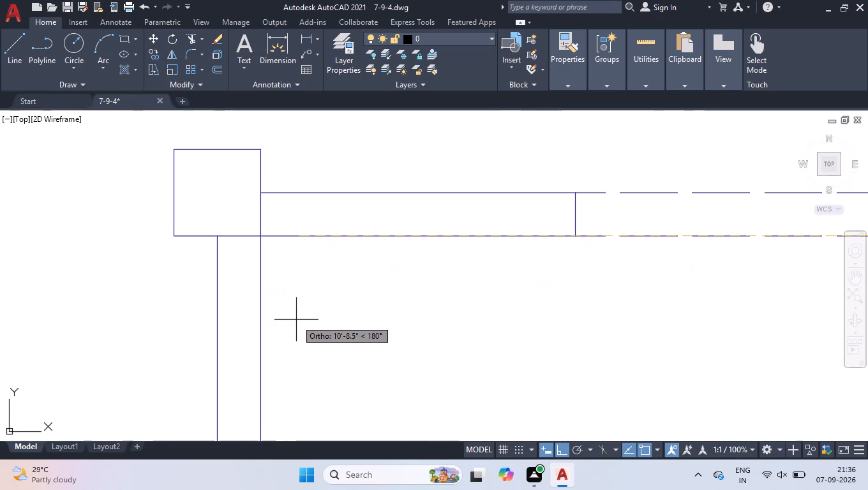
{"action": "left_click", "coordinate": [261, 234]}
{"action": "scroll", "coordinate": [315, 292], "scroll_direction": "down", "scroll_amount": 3}
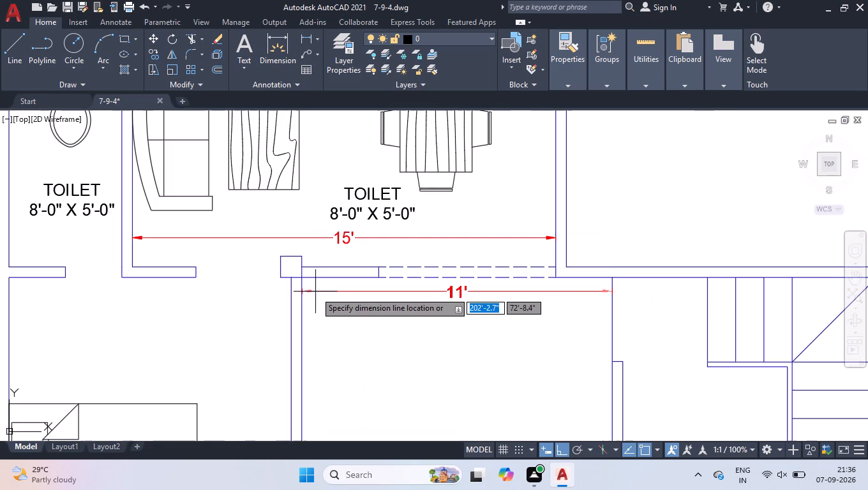
{"action": "left_click", "coordinate": [319, 303]}
Add a horizontal linear dimension across the interior width of the lower-left bedroom, between its upper wall and the bed.
{"action": "scroll", "coordinate": [320, 304], "scroll_direction": "down", "scroll_amount": 3}
{"action": "scroll", "coordinate": [250, 332], "scroll_direction": "up", "scroll_amount": 1}
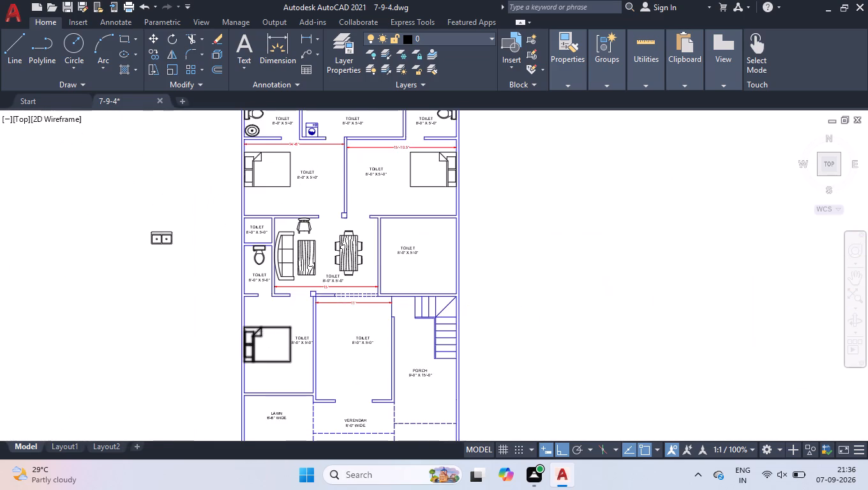
{"action": "scroll", "coordinate": [250, 332], "scroll_direction": "up", "scroll_amount": 1}
{"action": "key", "text": "space"}
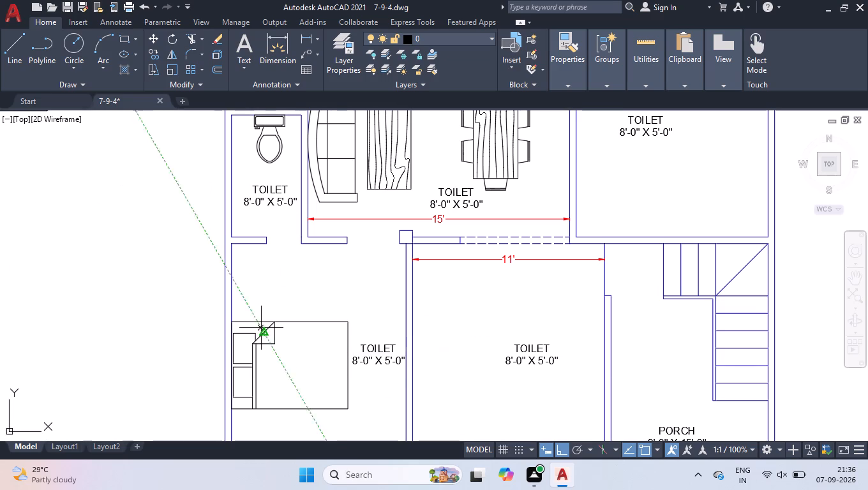
{"action": "left_click", "coordinate": [236, 269]}
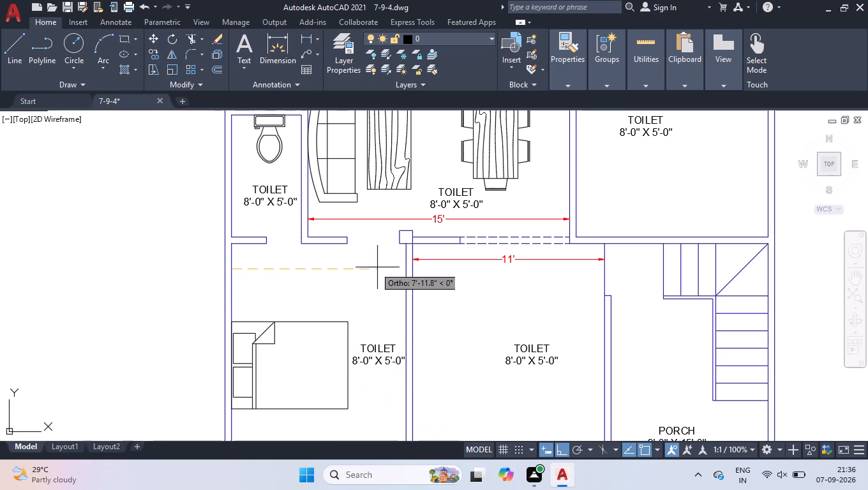
{"action": "left_click", "coordinate": [403, 271]}
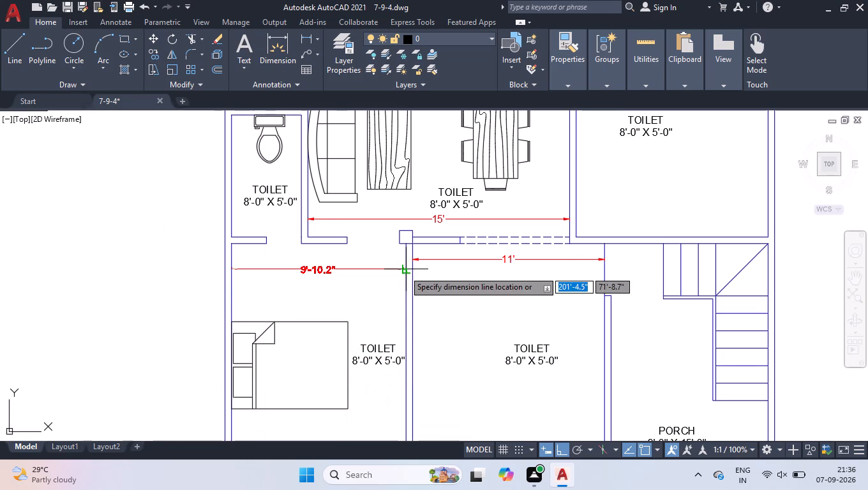
{"action": "left_click", "coordinate": [405, 269]}
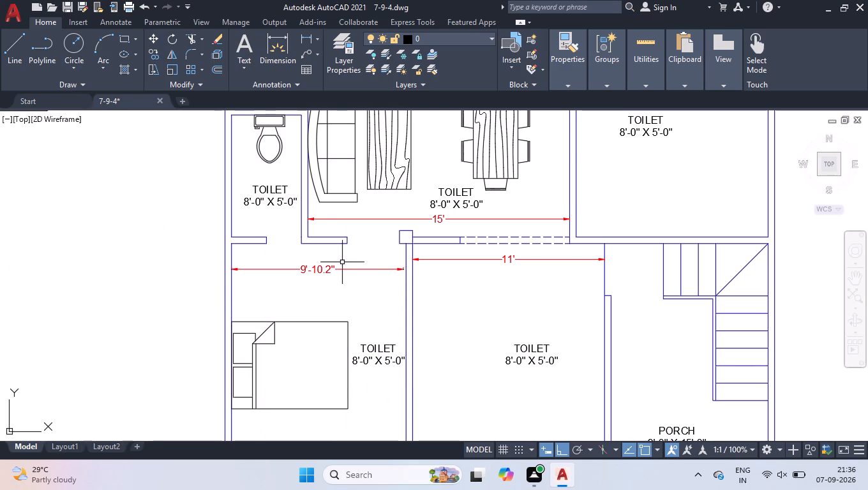
Add a horizontal linear dimension across the width of the stair flight, just below its bottom step above the porch label.
{"action": "scroll", "coordinate": [342, 262], "scroll_direction": "down", "scroll_amount": 2}
{"action": "scroll", "coordinate": [518, 322], "scroll_direction": "up", "scroll_amount": 3}
{"action": "scroll", "coordinate": [428, 321], "scroll_direction": "up", "scroll_amount": 1}
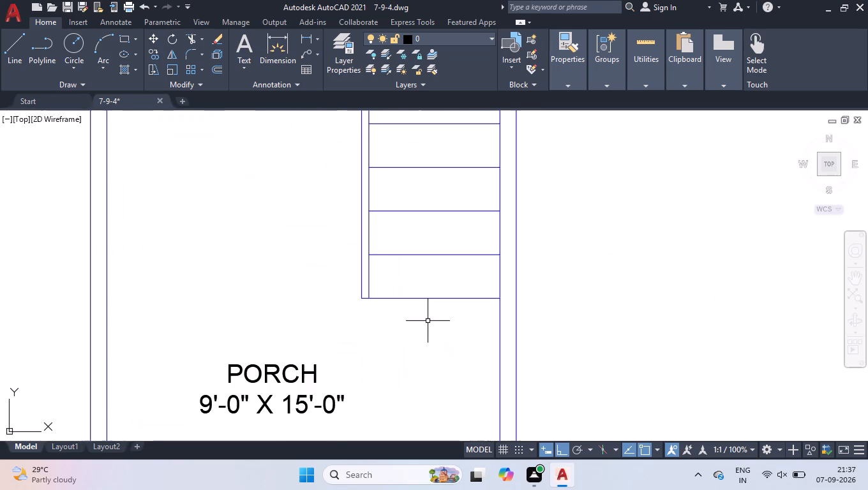
{"action": "key", "text": "space"}
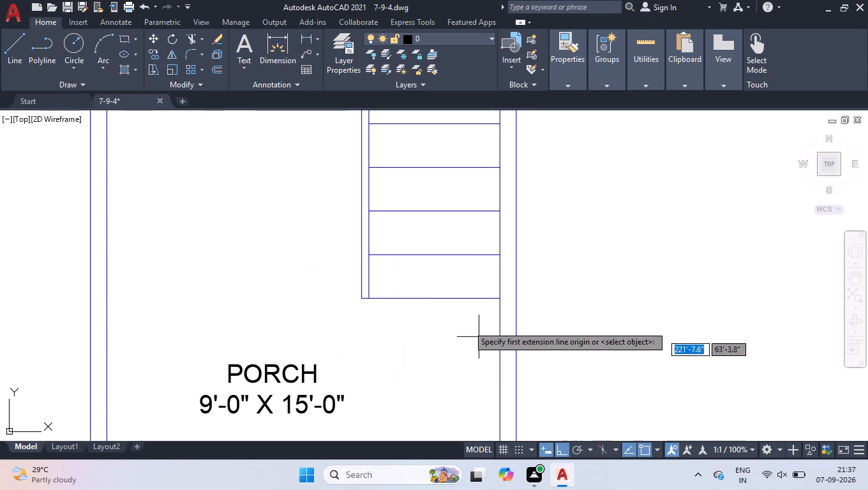
{"action": "left_click", "coordinate": [498, 298]}
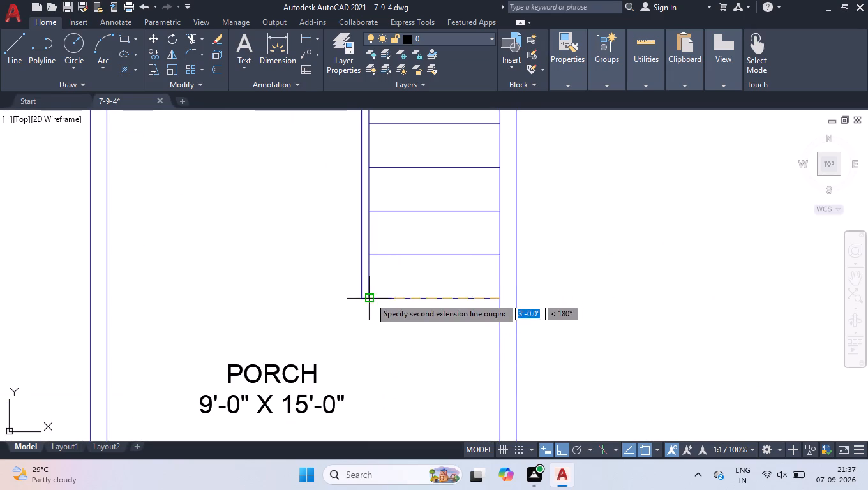
{"action": "left_click", "coordinate": [370, 297]}
{"action": "left_click", "coordinate": [401, 310]}
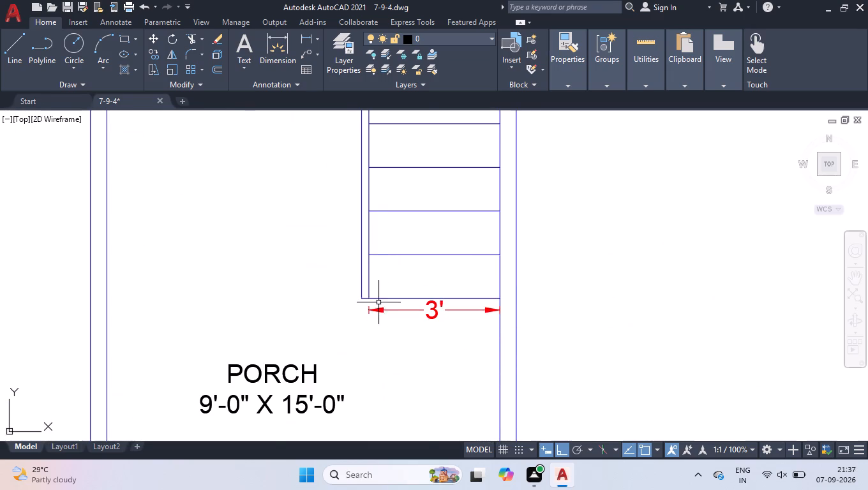
Add a horizontal linear dimension across the lawn's width, from the outer wall's inner face to the verandah boundary, above the LAWN label.
{"action": "scroll", "coordinate": [380, 306], "scroll_direction": "down", "scroll_amount": 2}
{"action": "scroll", "coordinate": [317, 186], "scroll_direction": "up", "scroll_amount": 2}
{"action": "scroll", "coordinate": [317, 182], "scroll_direction": "down", "scroll_amount": 1}
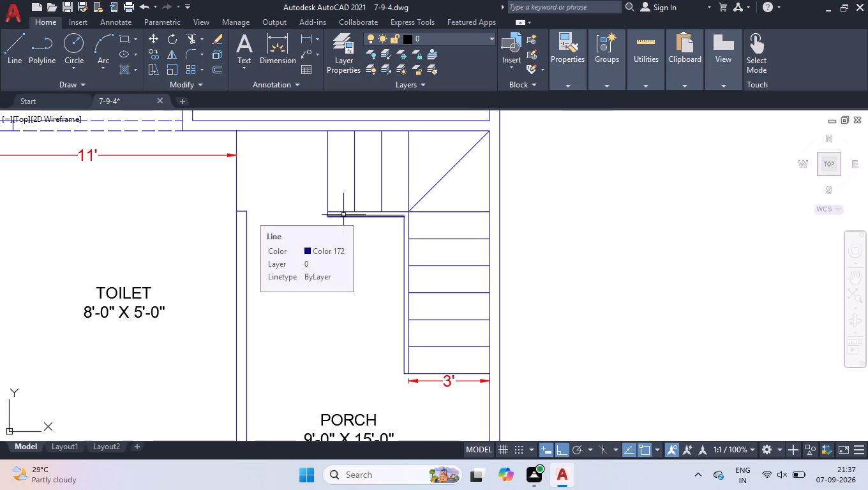
{"action": "scroll", "coordinate": [345, 214], "scroll_direction": "down", "scroll_amount": 3}
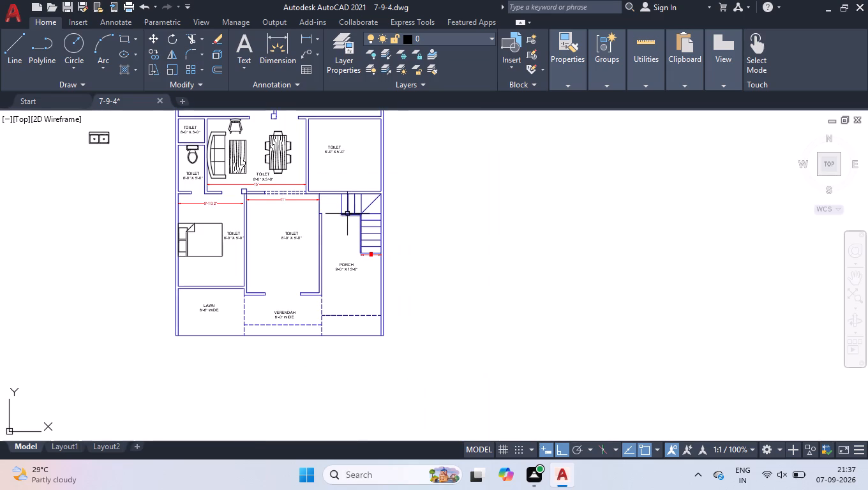
{"action": "scroll", "coordinate": [197, 293], "scroll_direction": "up", "scroll_amount": 2}
{"action": "key", "text": "space"}
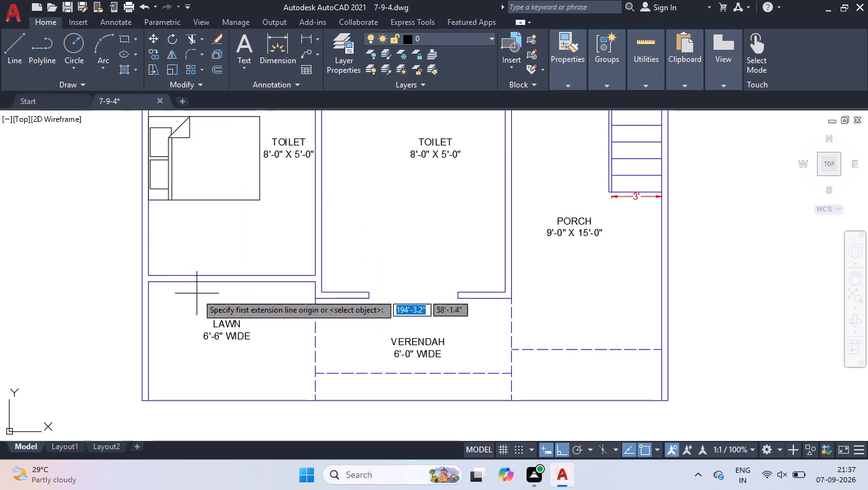
{"action": "left_click", "coordinate": [147, 309]}
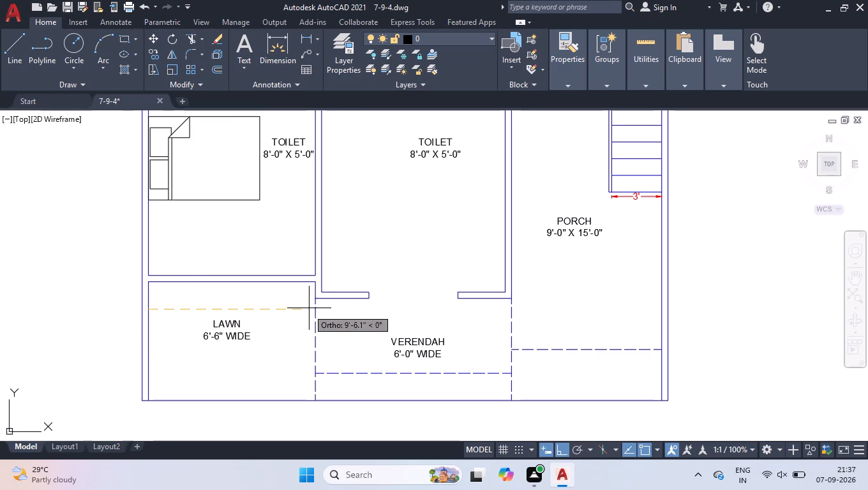
{"action": "left_click", "coordinate": [313, 308]}
{"action": "left_click", "coordinate": [308, 307]}
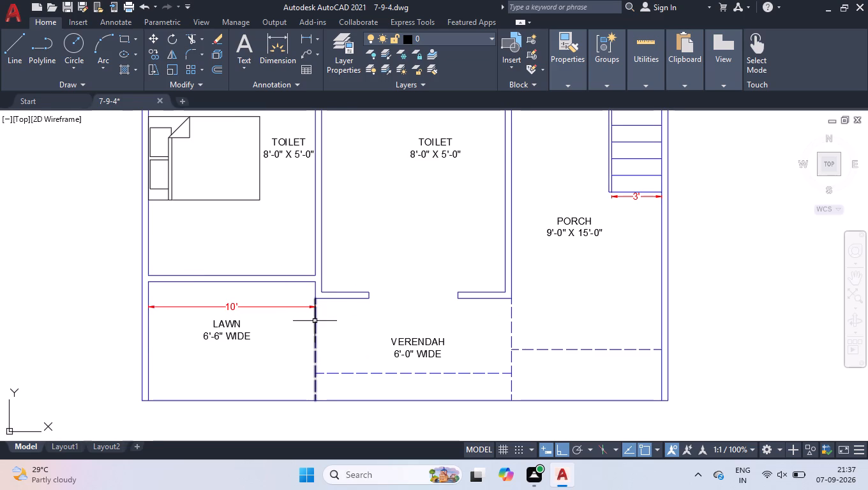
Add a horizontal linear dimension across the verandah between its two dashed side lines, above the VERENDAH label.
{"action": "key", "text": "space"}
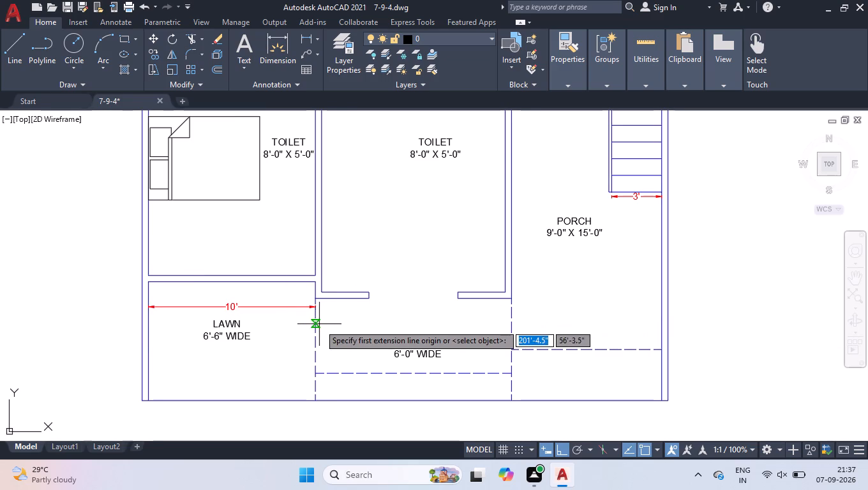
{"action": "left_click", "coordinate": [317, 322]}
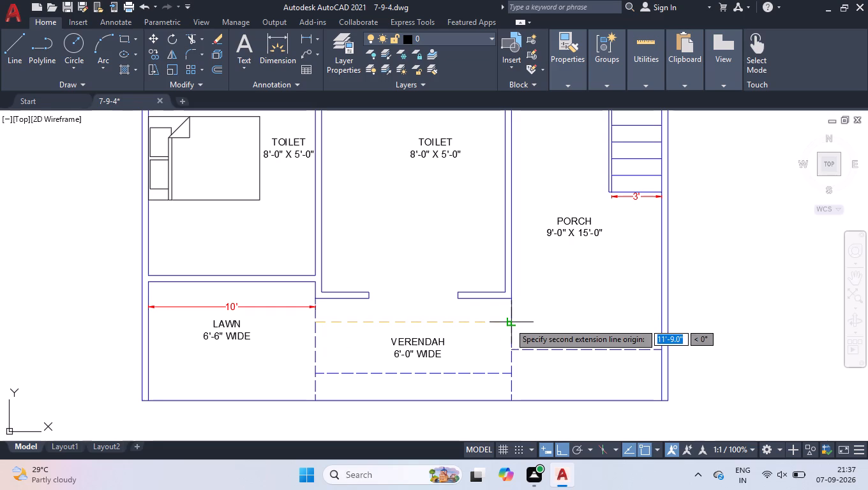
{"action": "left_click", "coordinate": [509, 323]}
{"action": "left_click", "coordinate": [519, 320]}
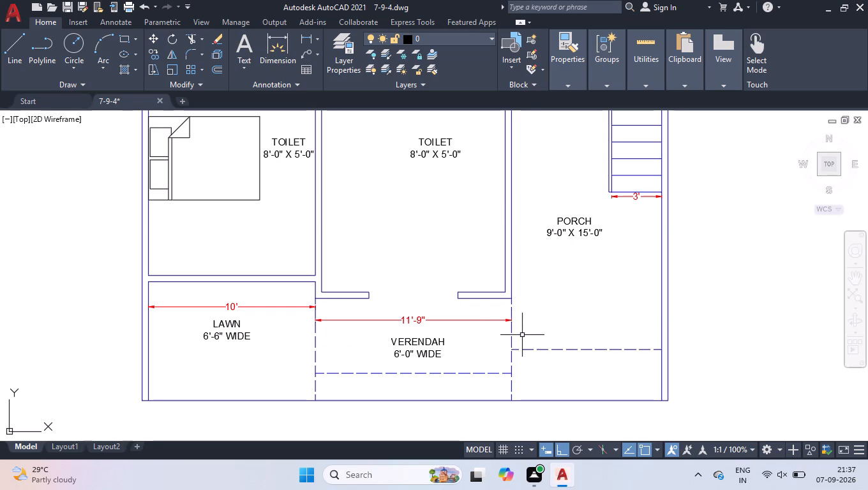
Add a horizontal linear dimension across the porch from the dashed verandah line to the outer wall, just above the porch's dashed line.
{"action": "key", "text": "space"}
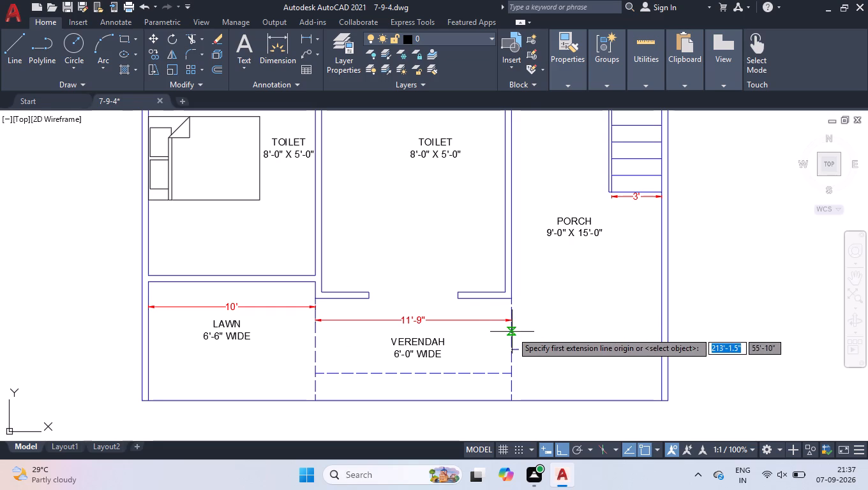
{"action": "left_click", "coordinate": [511, 331]}
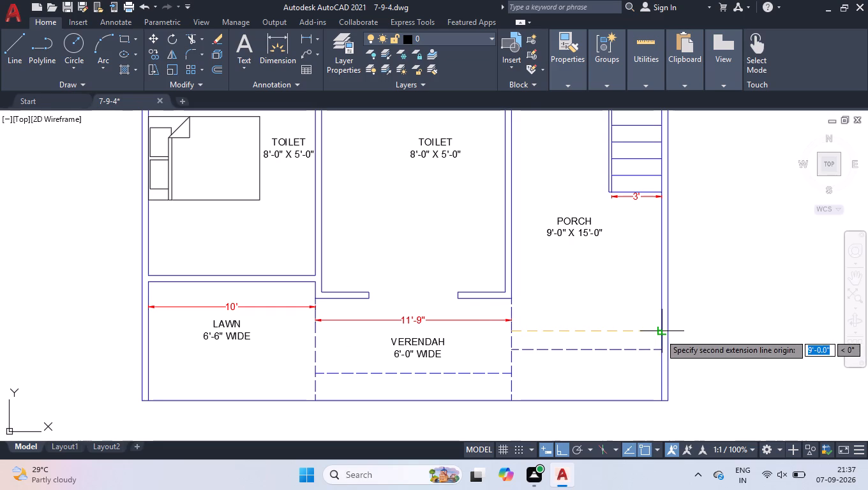
{"action": "left_click", "coordinate": [660, 333]}
{"action": "left_click", "coordinate": [660, 333]}
{"action": "left_click", "coordinate": [616, 336]}
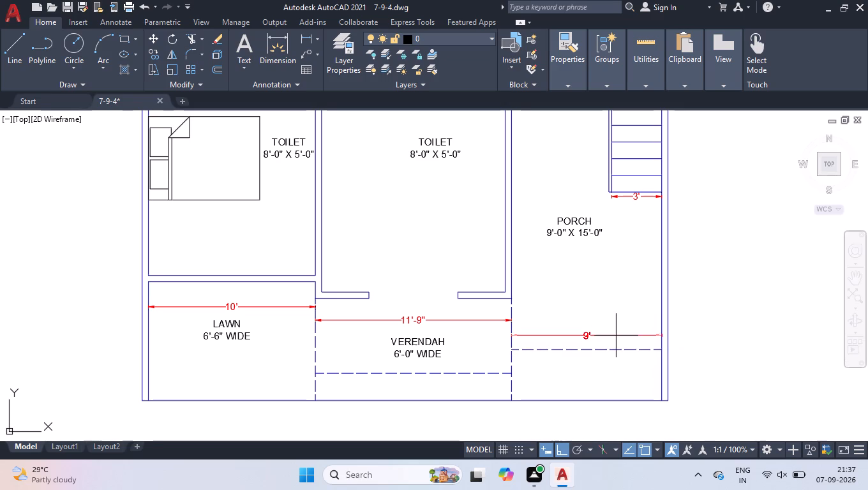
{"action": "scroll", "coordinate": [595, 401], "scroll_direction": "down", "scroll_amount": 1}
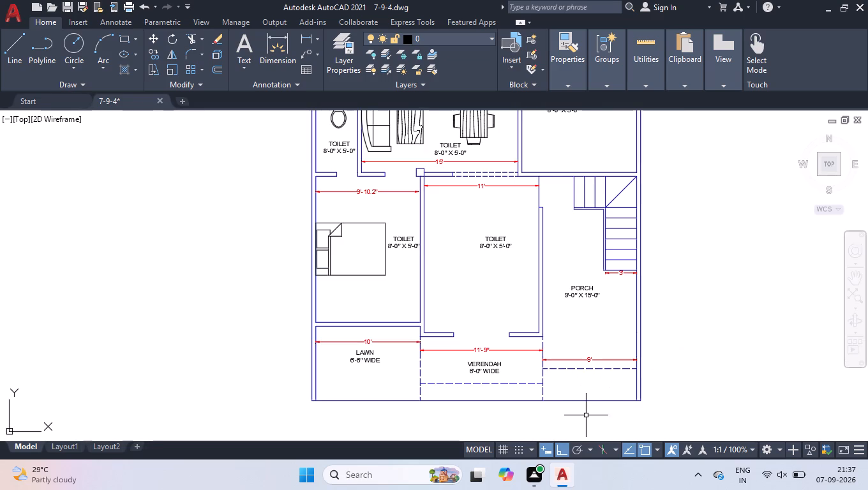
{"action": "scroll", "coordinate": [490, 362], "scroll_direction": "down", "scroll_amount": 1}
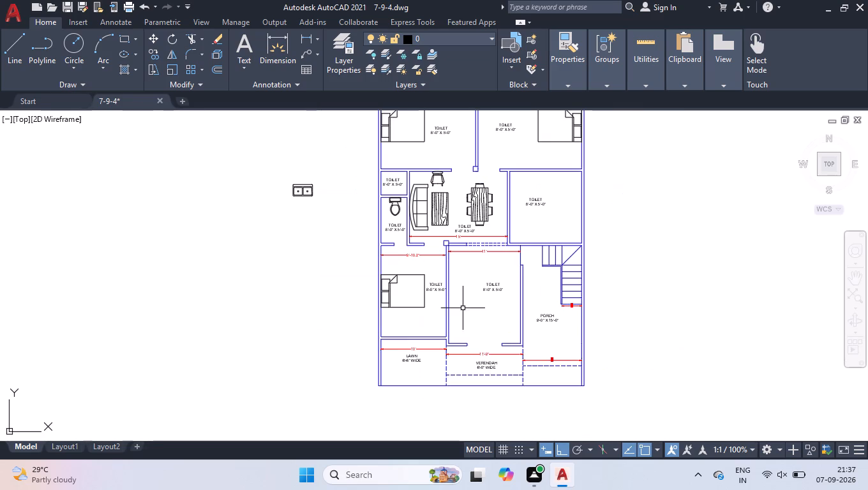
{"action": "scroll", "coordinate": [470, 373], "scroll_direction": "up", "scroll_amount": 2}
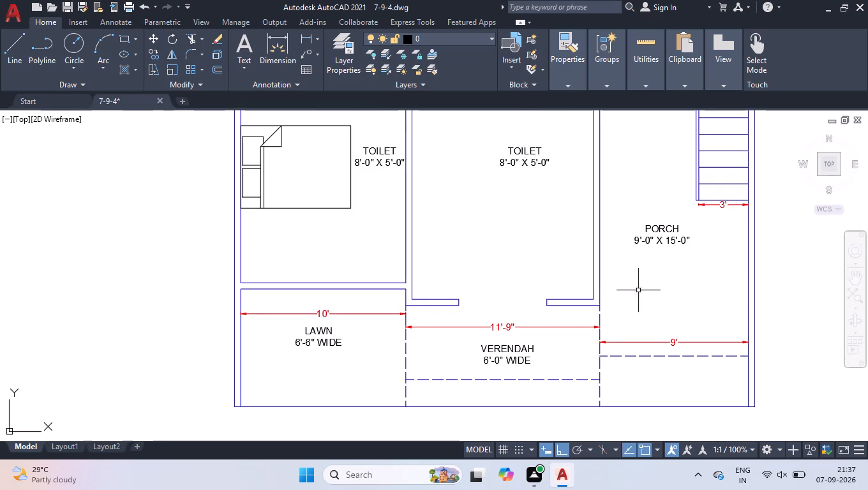
Replace the TOILET label in the large room above the verandah with DRG./HALL and 20'6"X15'-0" on two lines.
{"action": "double_click", "coordinate": [521, 161]}
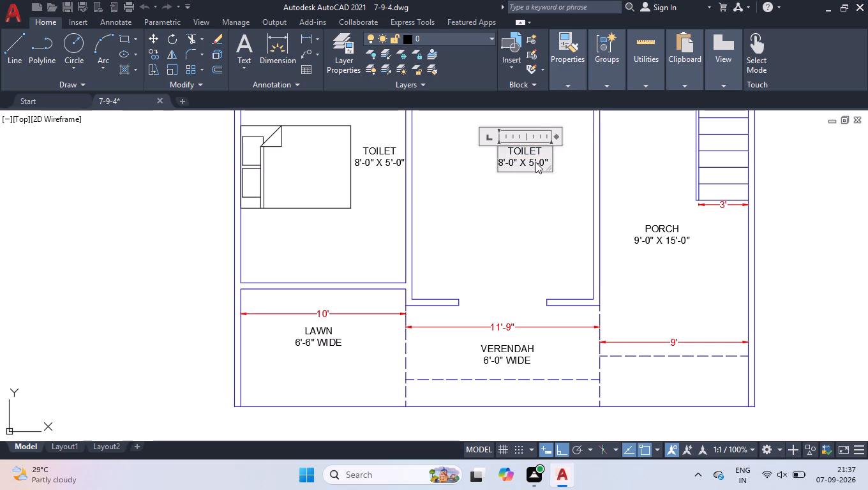
{"action": "key", "text": "ctrl+a"}
{"action": "type", "text": "DRAW"}
{"action": "key", "text": "BackSpace"}
{"action": "key", "text": "BackSpace"}
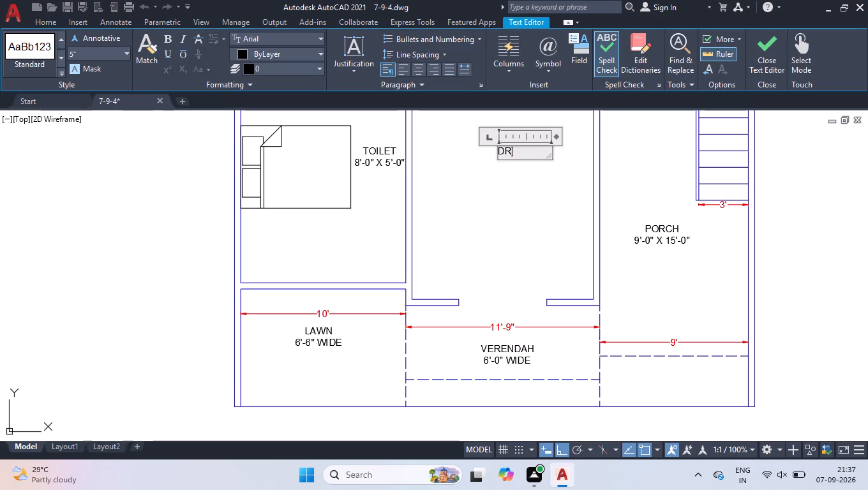
{"action": "key", "text": "g"}
{"action": "type", "text": "./"}
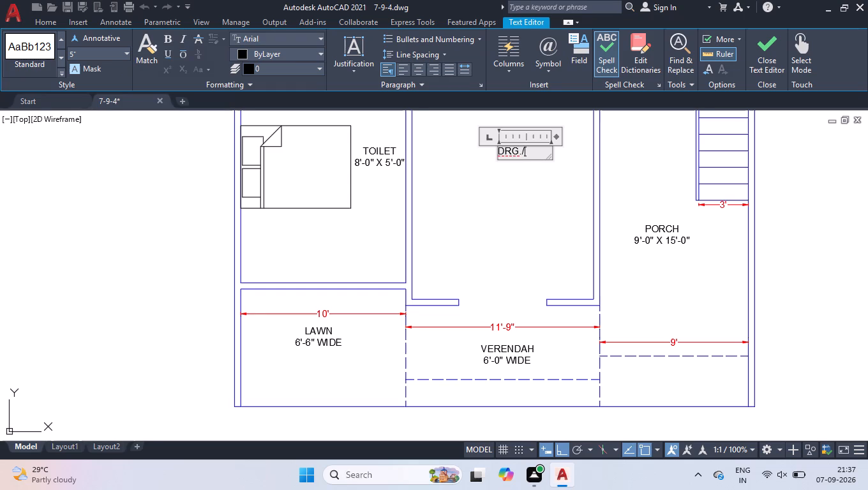
{"action": "type", "text": "HALL"}
{"action": "key", "text": "Return"}
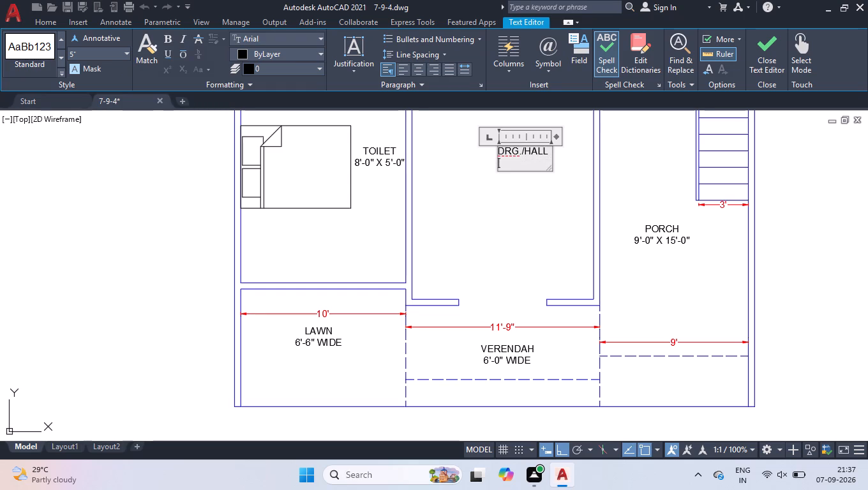
{"action": "type", "text": "2O"}
{"action": "key", "text": "apostrophe"}
{"action": "key", "text": "BackSpace"}
{"action": "key", "text": "BackSpace"}
{"action": "type", "text": "0'6\"X"}
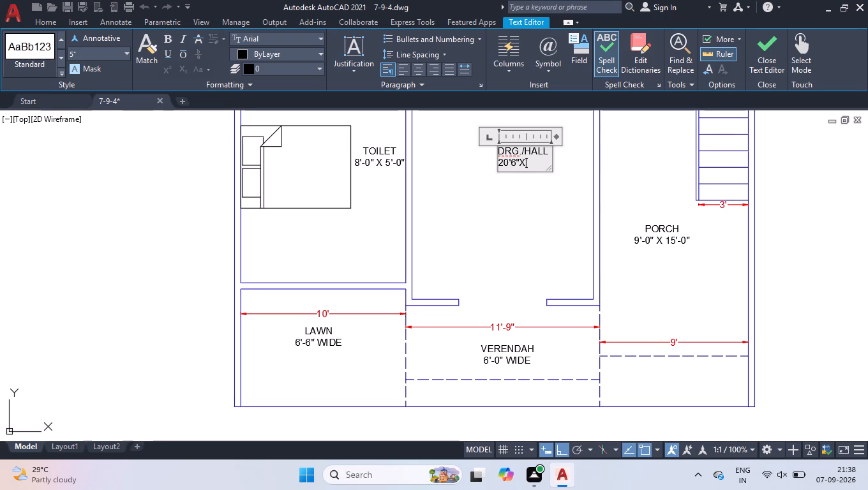
{"action": "type", "text": "15"}
{"action": "key", "text": "apostrophe"}
{"action": "type", "text": "-0\""}
{"action": "left_click", "coordinate": [545, 209]}
Replace the TOILET label beside the bed in the room above the lawn with BEDROOM and 10'0"X14'-0" on two lines.
{"action": "scroll", "coordinate": [483, 223], "scroll_direction": "down", "scroll_amount": 2}
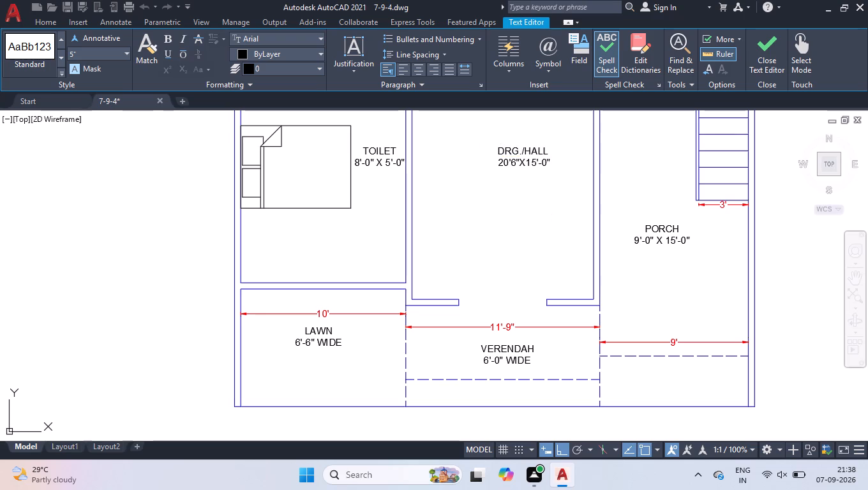
{"action": "scroll", "coordinate": [425, 161], "scroll_direction": "up", "scroll_amount": 3}
{"action": "double_click", "coordinate": [402, 239]}
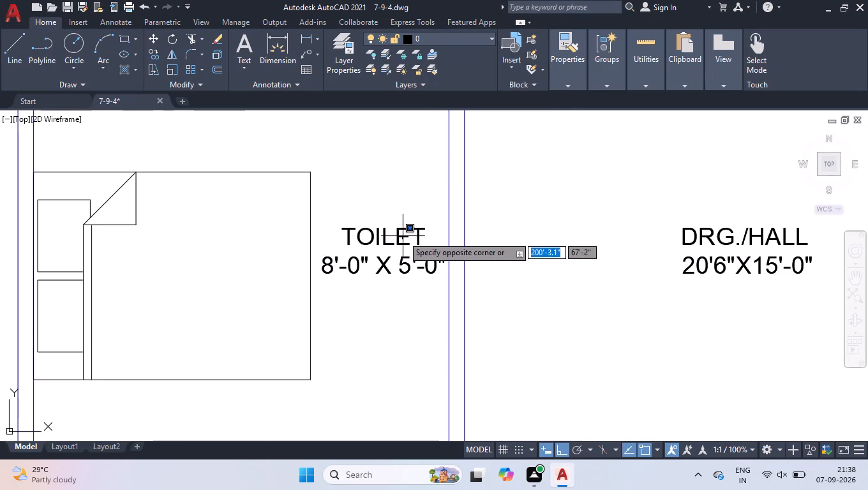
{"action": "double_click", "coordinate": [403, 236]}
{"action": "double_click", "coordinate": [403, 237]}
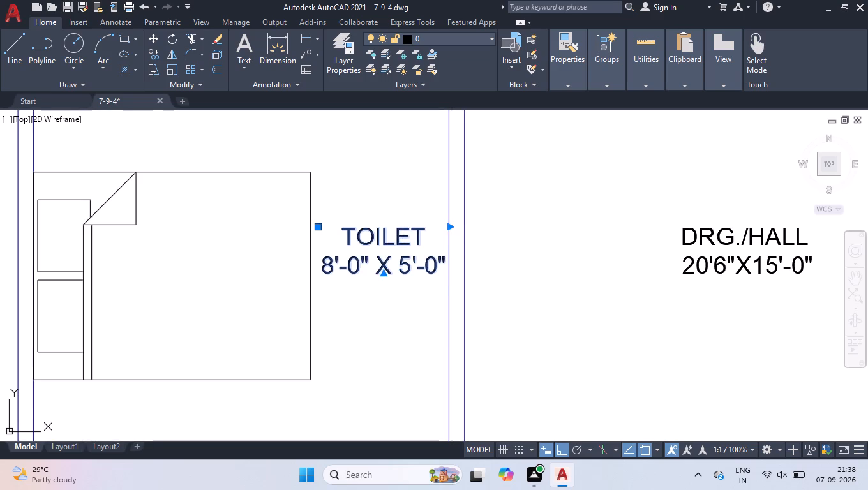
{"action": "key", "text": "ctrl+a"}
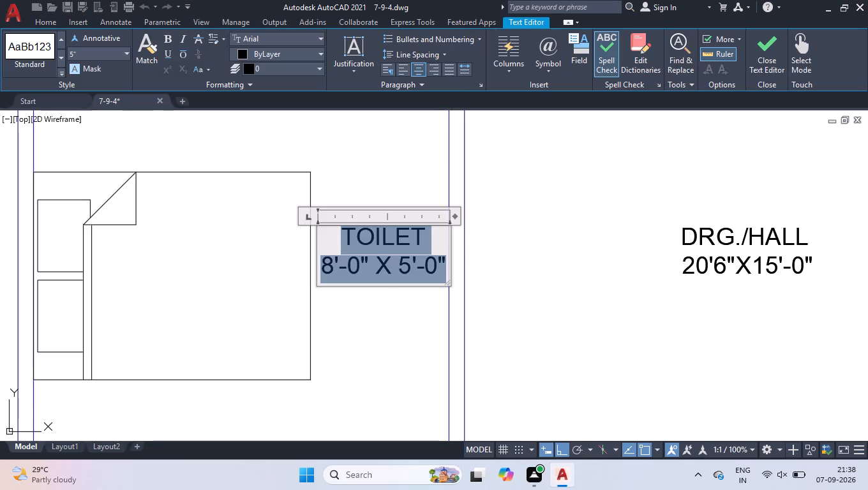
{"action": "type", "text": "BEDROOM"}
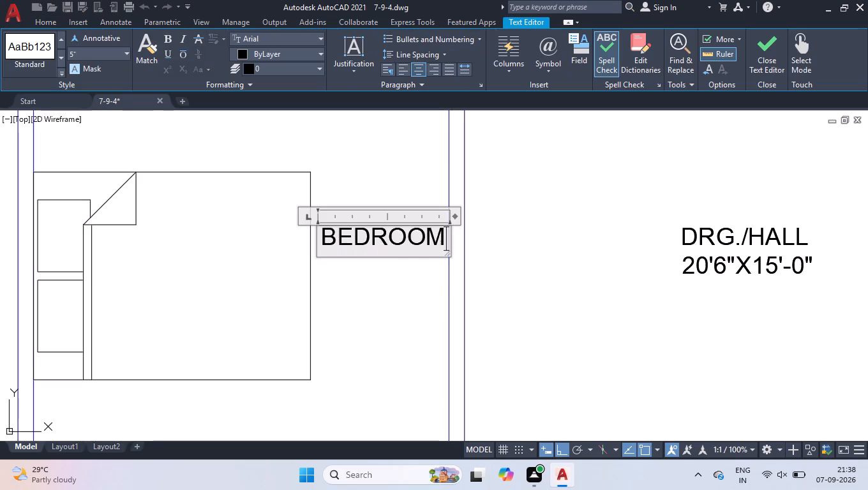
{"action": "key", "text": "Return"}
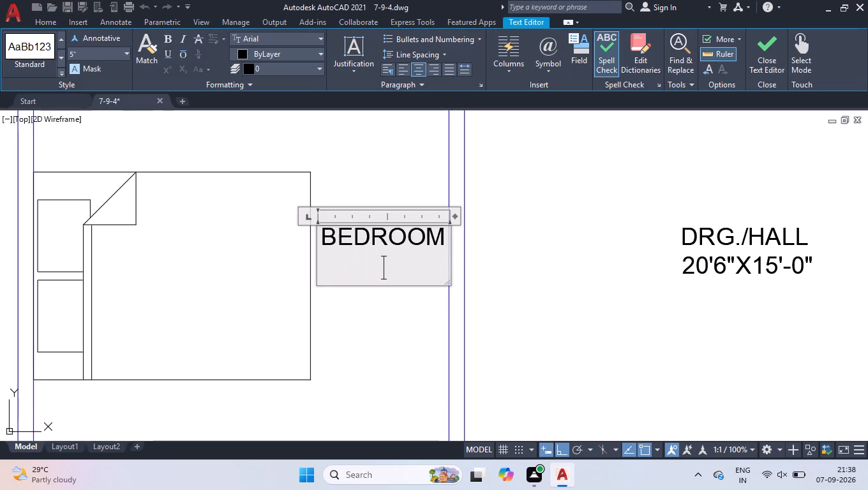
{"action": "type", "text": "10'0\"X"}
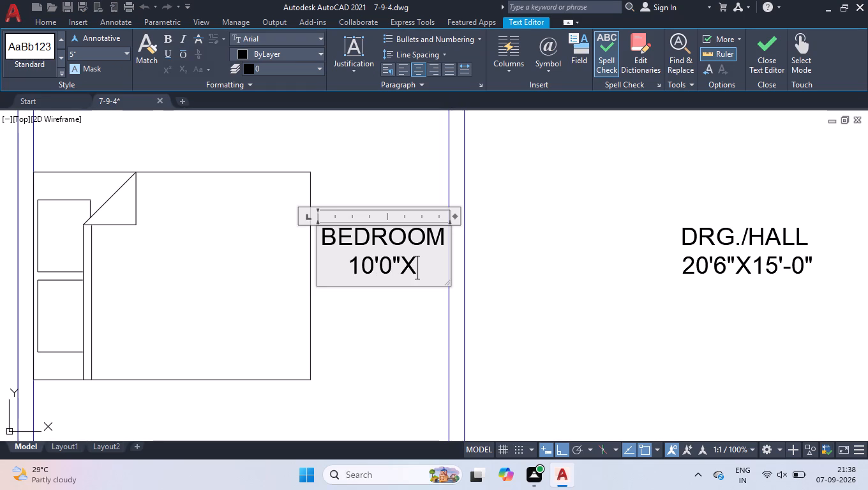
{"action": "type", "text": "14'-0\""}
{"action": "left_click", "coordinate": [509, 283]}
Set the size in the label of the toilet with the WC, just above the front bedroom, to 4'-0" X 7'-0".
{"action": "scroll", "coordinate": [502, 279], "scroll_direction": "down", "scroll_amount": 3}
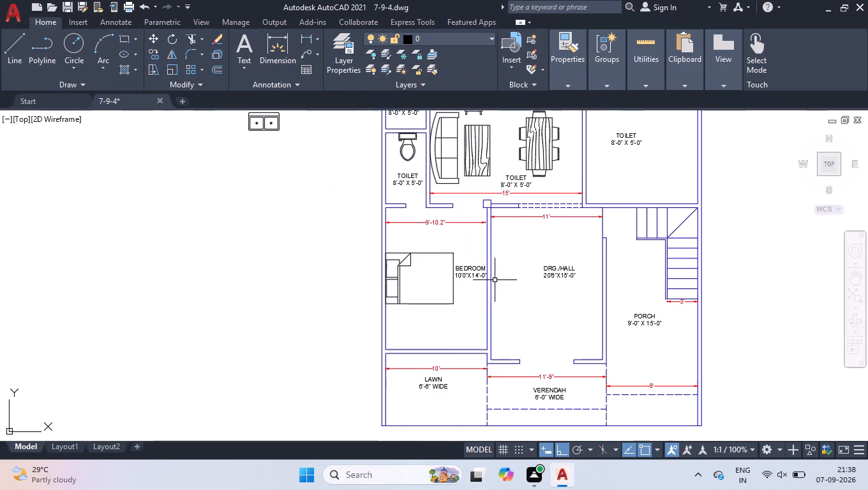
{"action": "scroll", "coordinate": [491, 281], "scroll_direction": "down", "scroll_amount": 1}
{"action": "scroll", "coordinate": [514, 234], "scroll_direction": "up", "scroll_amount": 1}
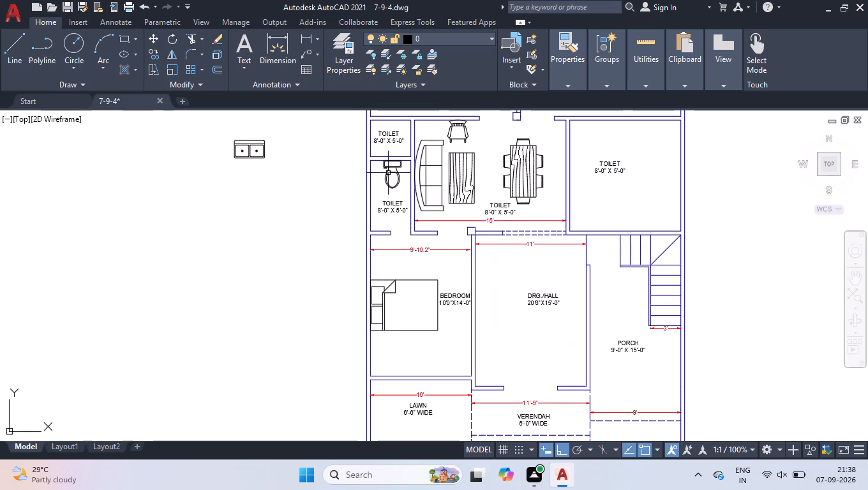
{"action": "scroll", "coordinate": [389, 175], "scroll_direction": "up", "scroll_amount": 3}
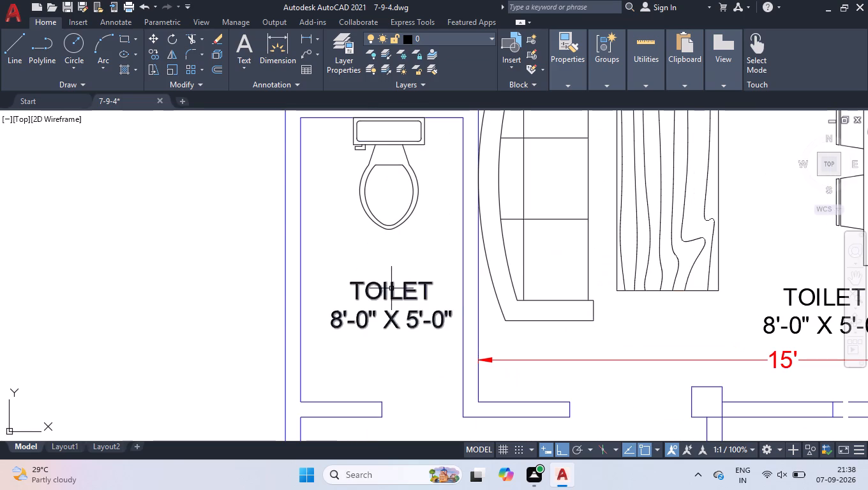
{"action": "double_click", "coordinate": [391, 288]}
{"action": "left_click", "coordinate": [343, 323]}
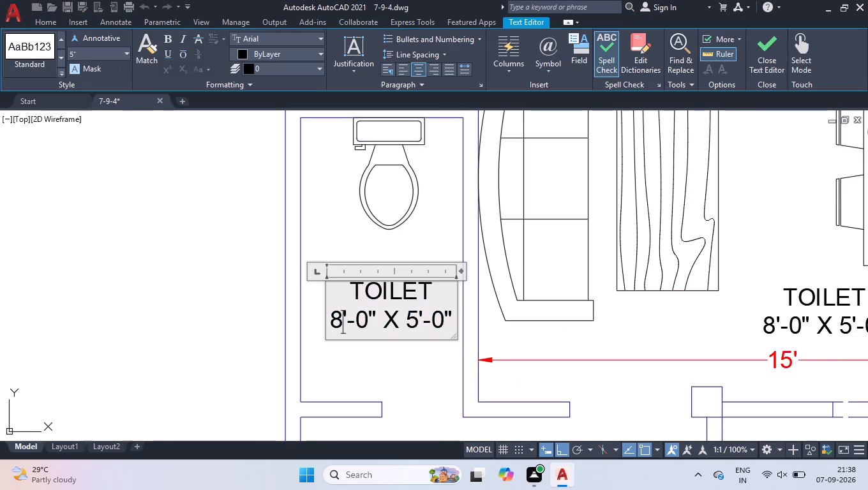
{"action": "key", "text": "BackSpace"}
{"action": "key", "text": "4"}
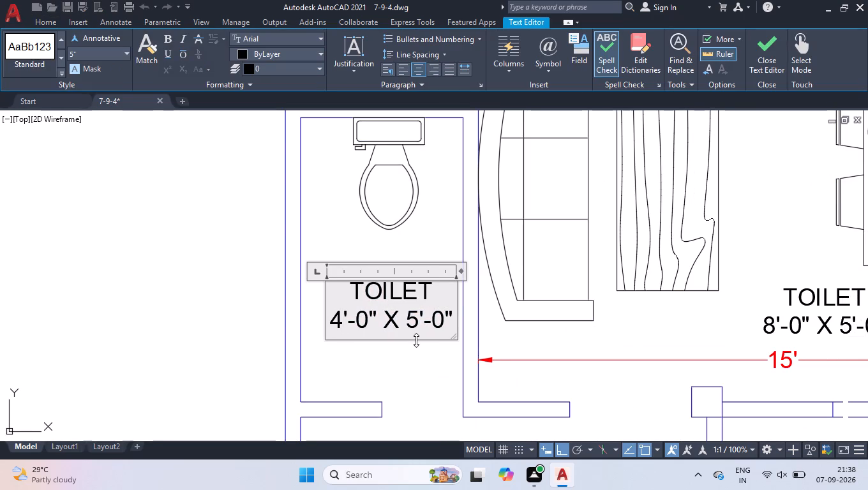
{"action": "left_click", "coordinate": [419, 330]}
{"action": "key", "text": "BackSpace"}
{"action": "key", "text": "7"}
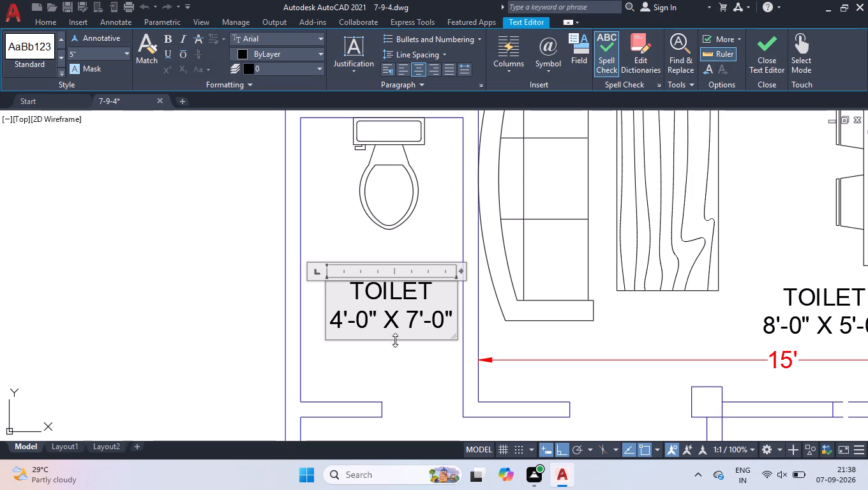
{"action": "left_click", "coordinate": [393, 352]}
Replace the whole TOILET label beside the dining table in the room with the sofa with HALL.
{"action": "scroll", "coordinate": [386, 348], "scroll_direction": "down", "scroll_amount": 3}
{"action": "scroll", "coordinate": [527, 346], "scroll_direction": "down", "scroll_amount": 2}
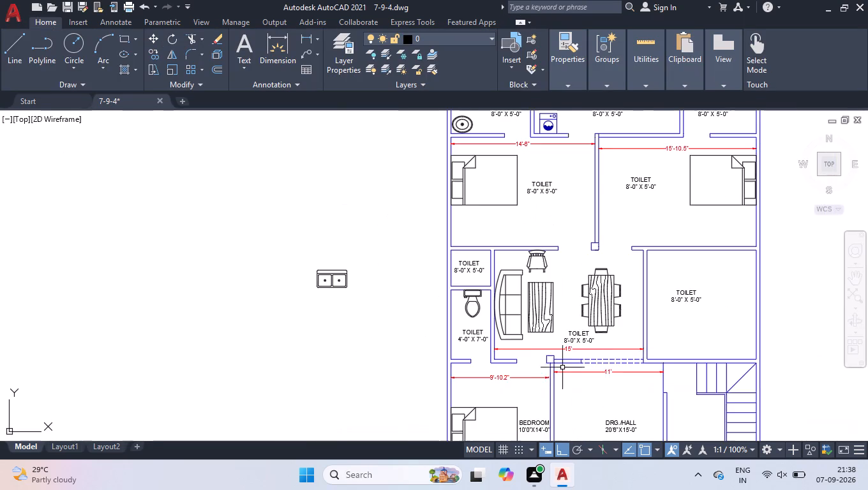
{"action": "scroll", "coordinate": [631, 346], "scroll_direction": "up", "scroll_amount": 2}
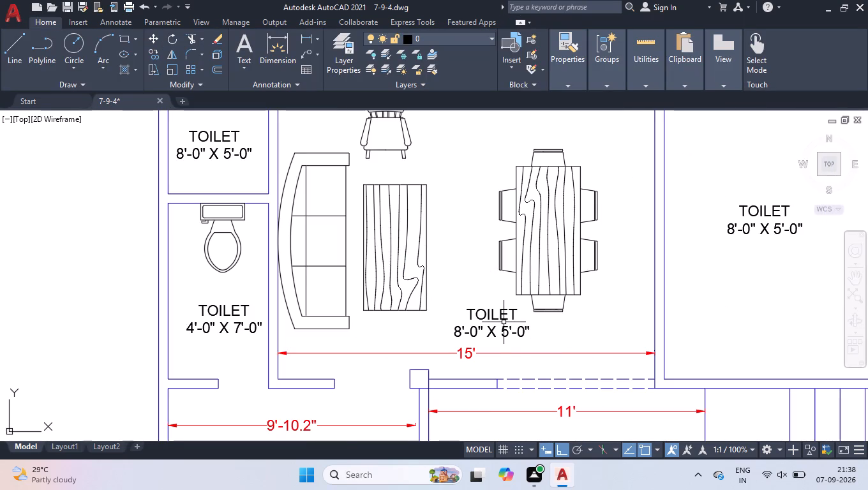
{"action": "double_click", "coordinate": [495, 320]}
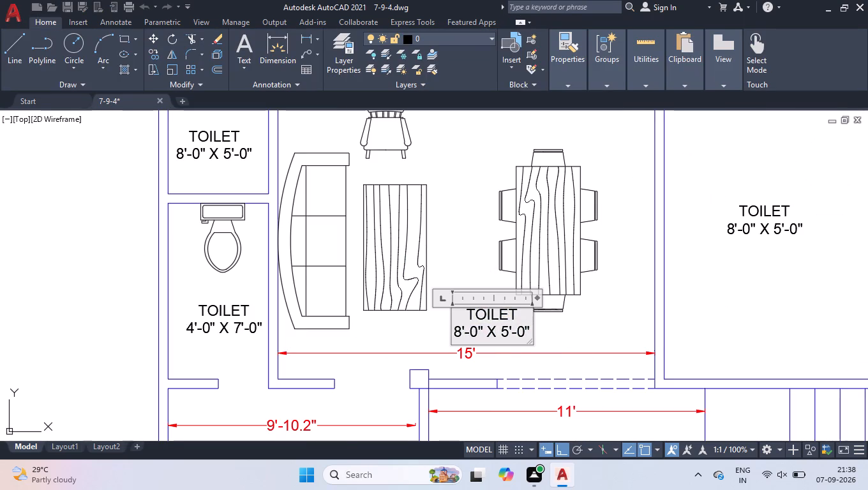
{"action": "key", "text": "ctrl+a"}
{"action": "type", "text": "HALL"}
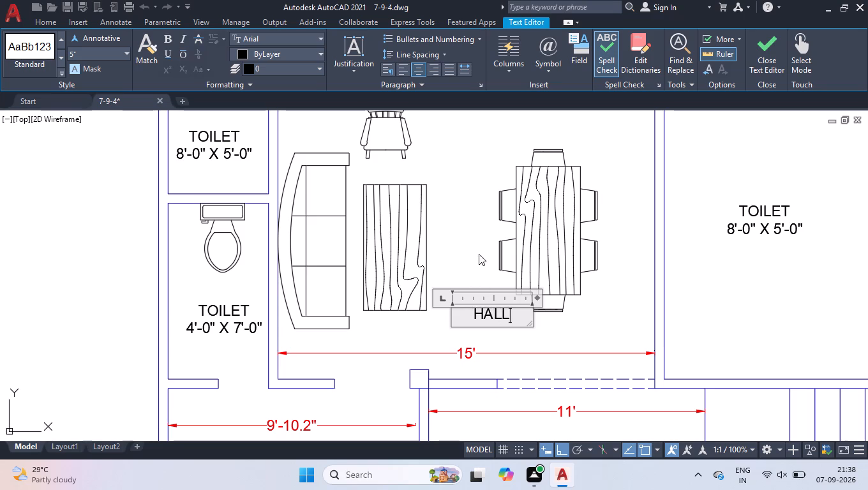
{"action": "left_click", "coordinate": [447, 241]}
Replace the TOILET label in the empty room beside the hall with KITCHEN and 11'-0" X 11'-0", widening the text frame to fit two lines.
{"action": "scroll", "coordinate": [453, 243], "scroll_direction": "down", "scroll_amount": 1}
{"action": "scroll", "coordinate": [770, 197], "scroll_direction": "up", "scroll_amount": 1}
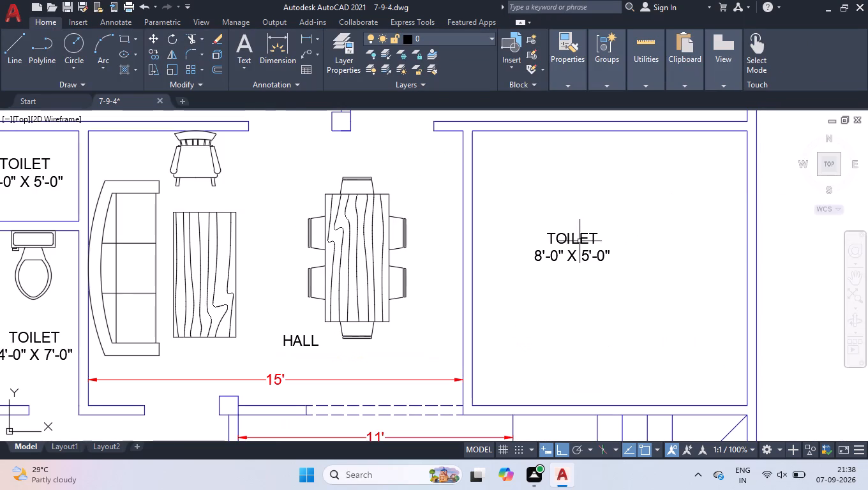
{"action": "double_click", "coordinate": [557, 250]}
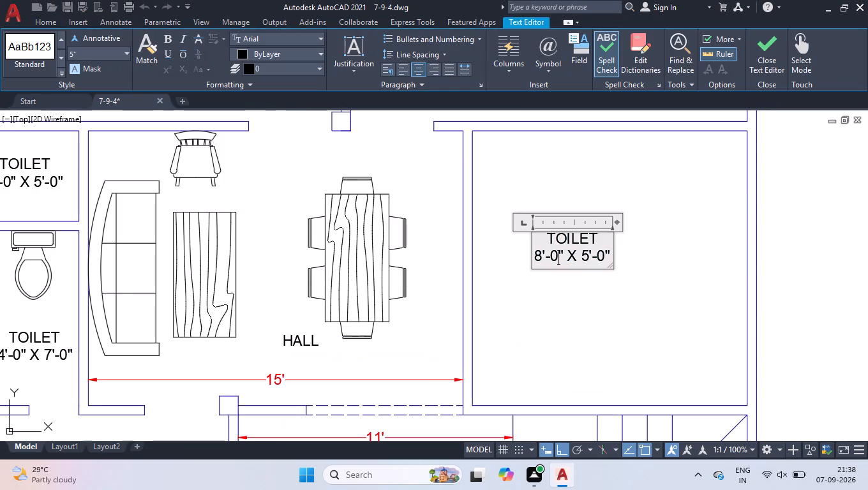
{"action": "key", "text": "ctrl+a"}
{"action": "type", "text": "KITCHEN"}
{"action": "key", "text": "Return"}
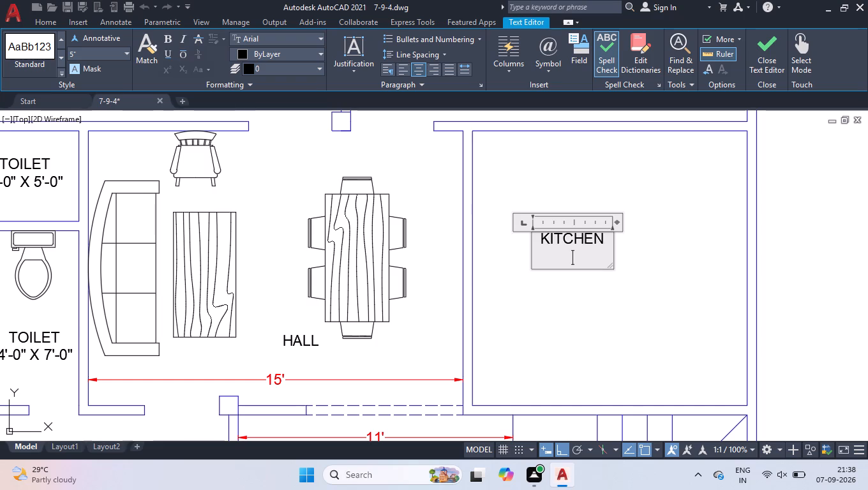
{"action": "type", "text": "11'-0\" X"}
{"action": "key", "text": "space"}
{"action": "type", "text": "11'-0\""}
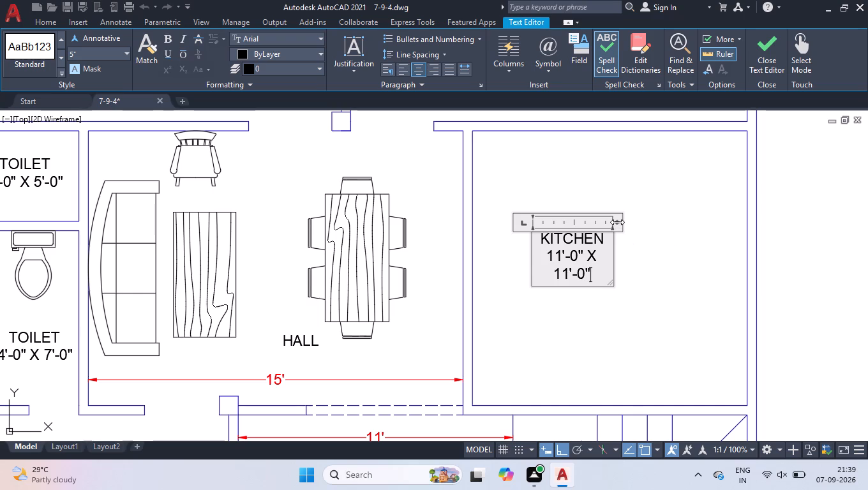
{"action": "left_click_drag", "start_coordinate": [617, 222], "coordinate": [643, 222]}
{"action": "left_click", "coordinate": [588, 184]}
Replace the TOILET label in the bedroom below the BATH-side toilet, with the 15'-10.5" dimension, with BEDROOM and 14'-6"X11'-0" on two lines.
{"action": "scroll", "coordinate": [596, 285], "scroll_direction": "down", "scroll_amount": 2}
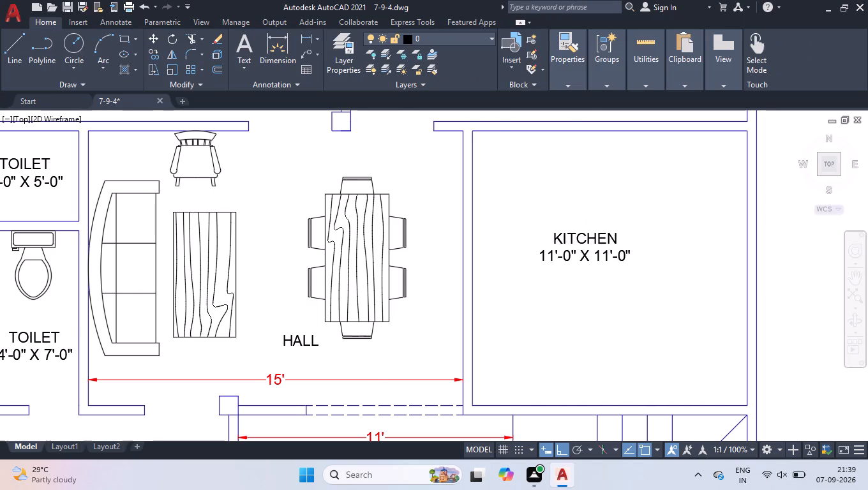
{"action": "scroll", "coordinate": [596, 285], "scroll_direction": "down", "scroll_amount": 1}
{"action": "scroll", "coordinate": [556, 197], "scroll_direction": "up", "scroll_amount": 3}
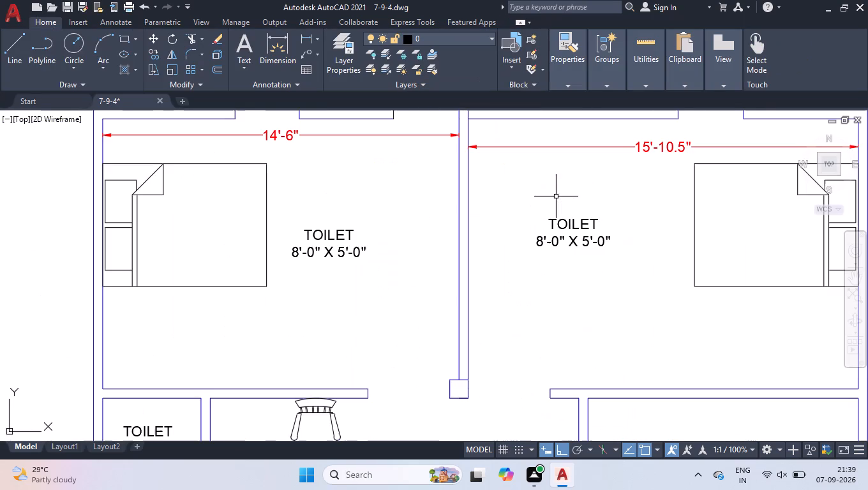
{"action": "double_click", "coordinate": [569, 226]}
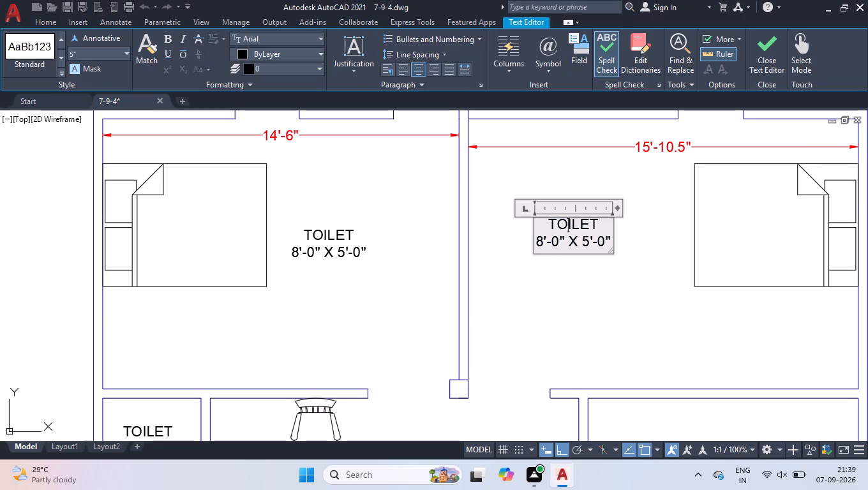
{"action": "key", "text": "ctrl+a"}
{"action": "key", "text": "b"}
{"action": "type", "text": "EDROOM"}
{"action": "key", "text": "Return"}
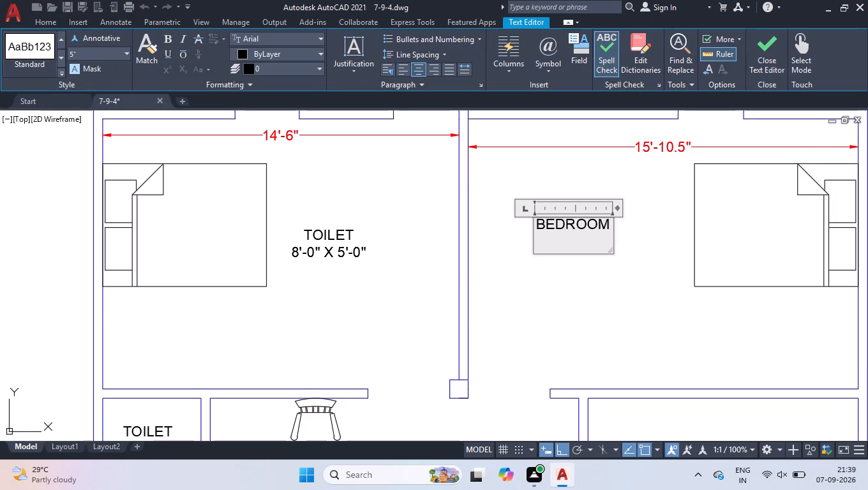
{"action": "type", "text": "14'-6\""}
{"action": "key", "text": "x"}
{"action": "type", "text": "11'-0\""}
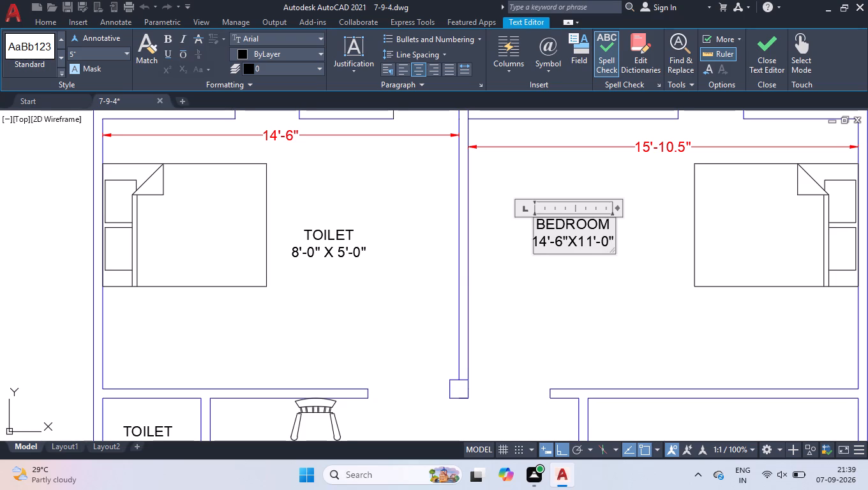
{"action": "left_click", "coordinate": [333, 228]}
Replace the TOILET label in the adjacent bedroom with BEDROOM and 14'-6" X 11'-0", widening the text frame to fit two lines.
{"action": "double_click", "coordinate": [329, 238]}
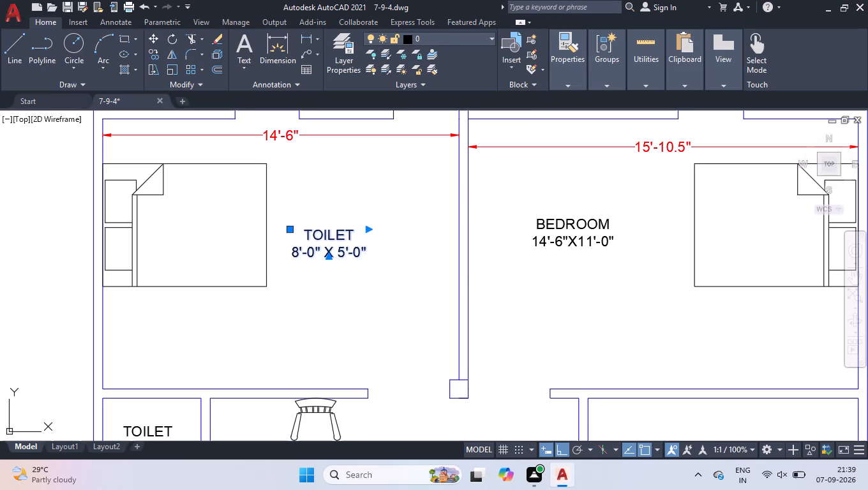
{"action": "key", "text": "ctrl+a"}
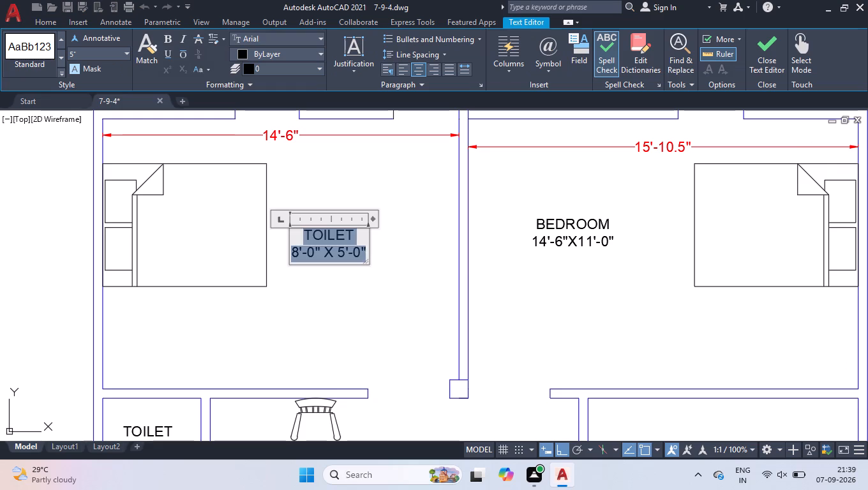
{"action": "key", "text": "b"}
{"action": "type", "text": "EDROOM"}
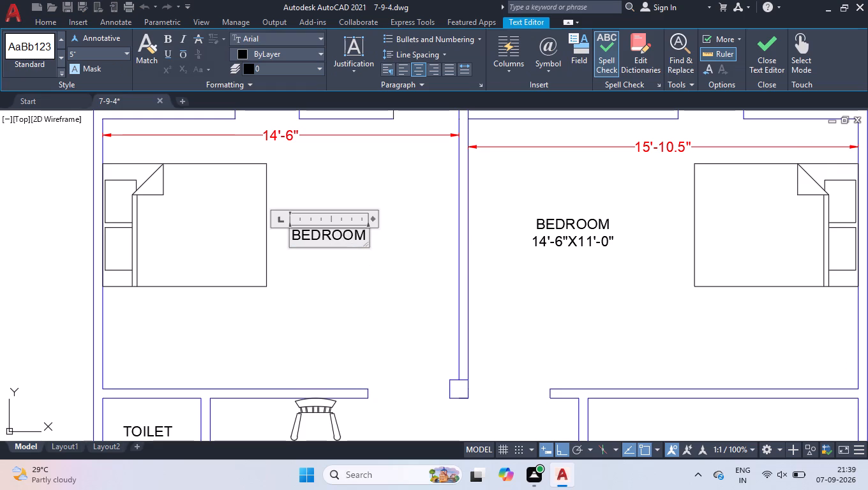
{"action": "key", "text": "Return"}
{"action": "type", "text": "14'-6\" X"}
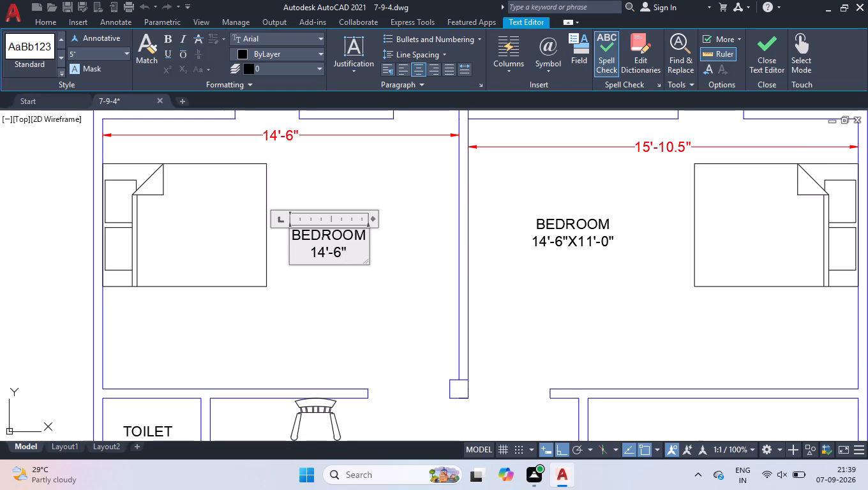
{"action": "key", "text": "space"}
{"action": "type", "text": "11'-0\""}
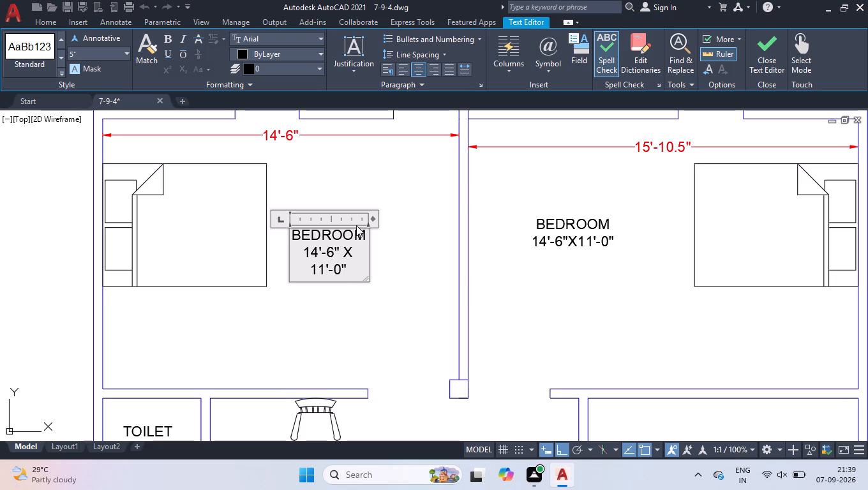
{"action": "left_click_drag", "start_coordinate": [375, 221], "coordinate": [398, 223]}
{"action": "left_click", "coordinate": [377, 185]}
Replace the TOILET label in the small toilet above the 15'-10.5" bedroom with BATH and 8'-0" X 5'-0" on two lines.
{"action": "scroll", "coordinate": [369, 299], "scroll_direction": "down", "scroll_amount": 1}
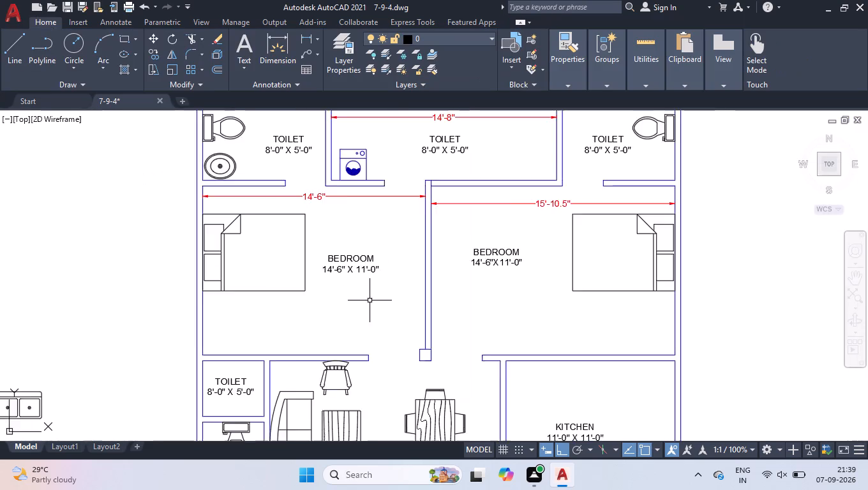
{"action": "scroll", "coordinate": [371, 302], "scroll_direction": "down", "scroll_amount": 1}
{"action": "scroll", "coordinate": [535, 197], "scroll_direction": "up", "scroll_amount": 3}
{"action": "double_click", "coordinate": [481, 214]}
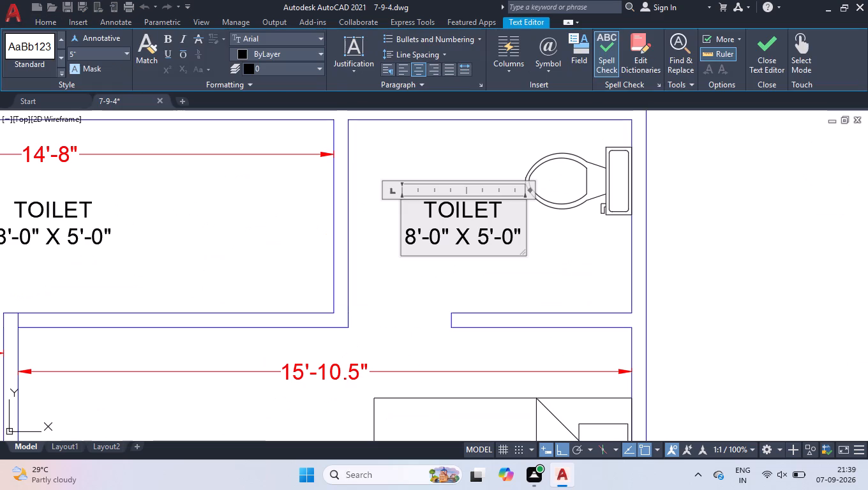
{"action": "key", "text": "ctrl+a"}
{"action": "type", "text": "BATH"}
{"action": "key", "text": "Return"}
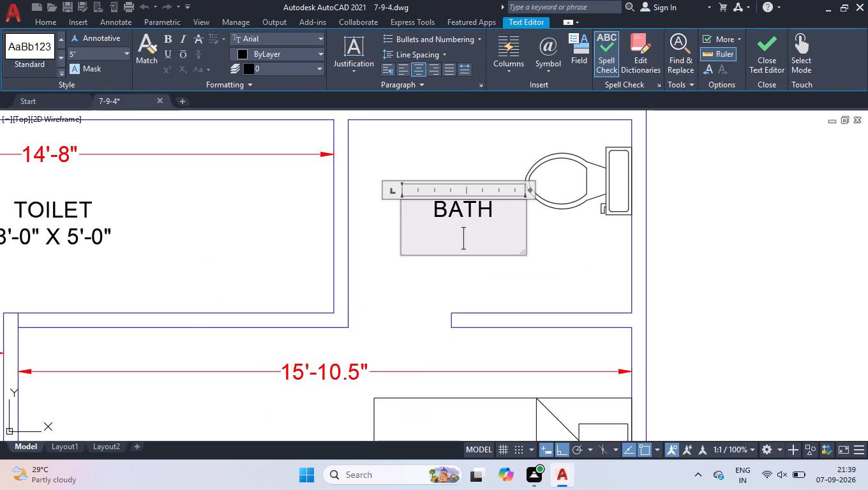
{"action": "type", "text": "8'-0\" X 5'-0\""}
{"action": "left_click", "coordinate": [394, 315]}
Replace the TOILET label in the washing machine room with OPEN WASH and 14'-8" X 5'-0", widening the text frame to fit two lines.
{"action": "scroll", "coordinate": [426, 302], "scroll_direction": "down", "scroll_amount": 2}
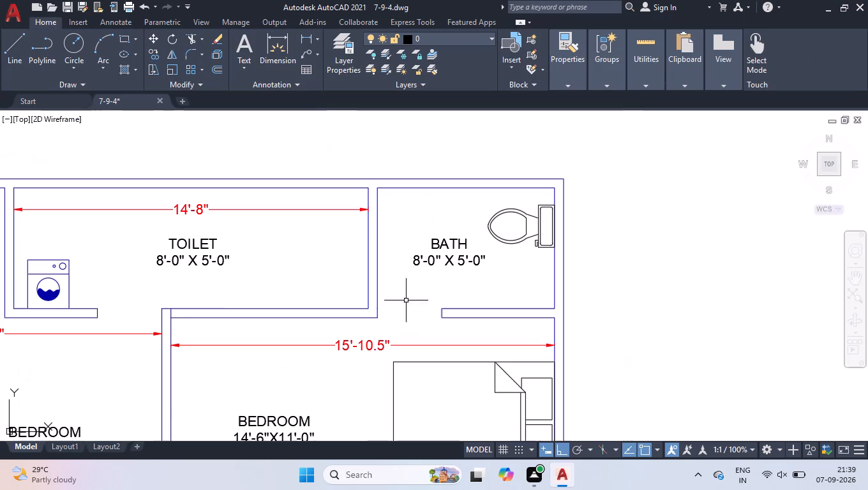
{"action": "scroll", "coordinate": [310, 256], "scroll_direction": "down", "scroll_amount": 2}
{"action": "scroll", "coordinate": [232, 247], "scroll_direction": "up", "scroll_amount": 2}
{"action": "scroll", "coordinate": [294, 272], "scroll_direction": "up", "scroll_amount": 3}
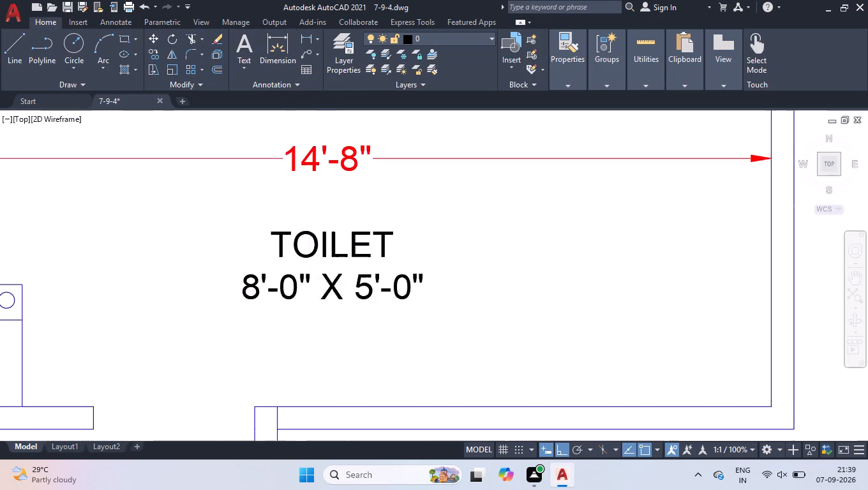
{"action": "double_click", "coordinate": [299, 239]}
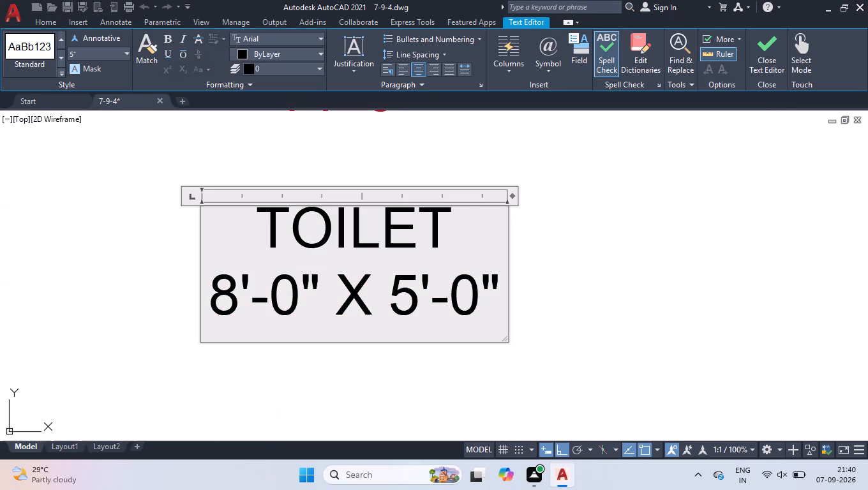
{"action": "key", "text": "ctrl+a"}
{"action": "type", "text": "OPEN WASH"}
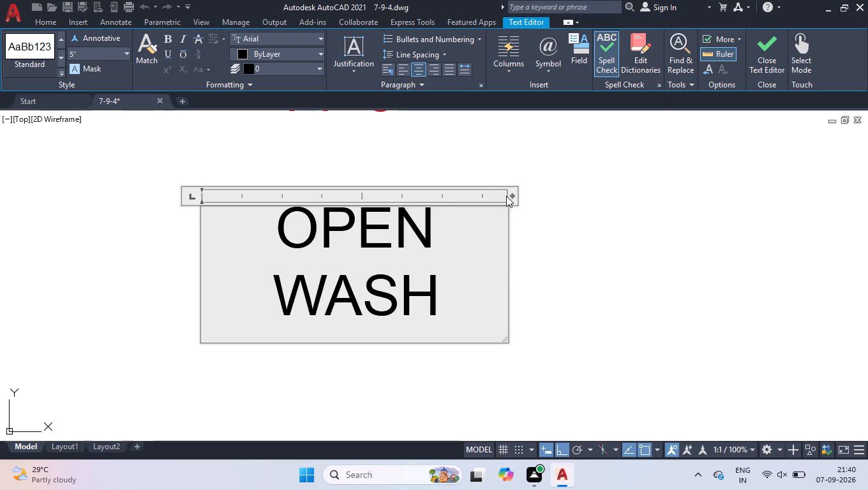
{"action": "left_click_drag", "start_coordinate": [511, 197], "coordinate": [608, 183]}
{"action": "key", "text": "Return"}
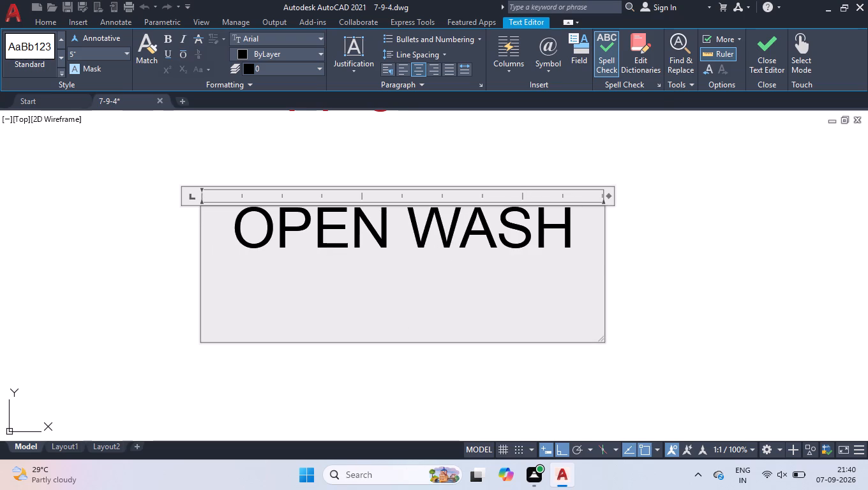
{"action": "type", "text": "14'-8\" X"}
{"action": "key", "text": "space"}
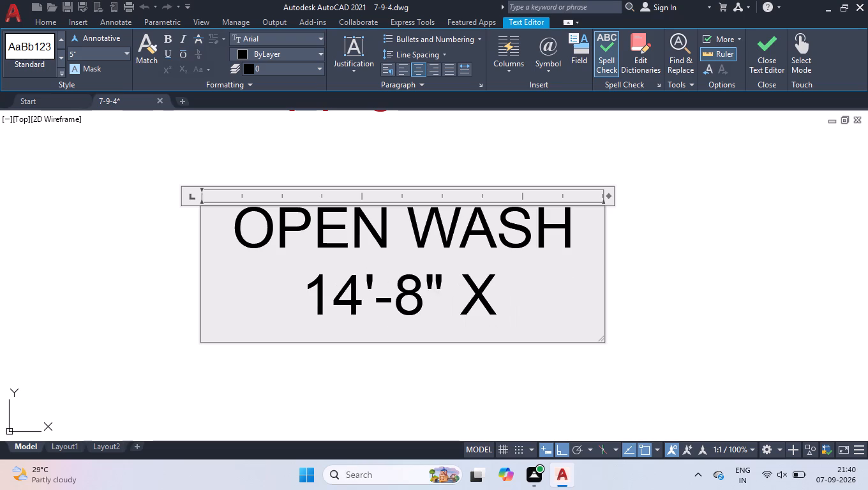
{"action": "type", "text": "5'-0\""}
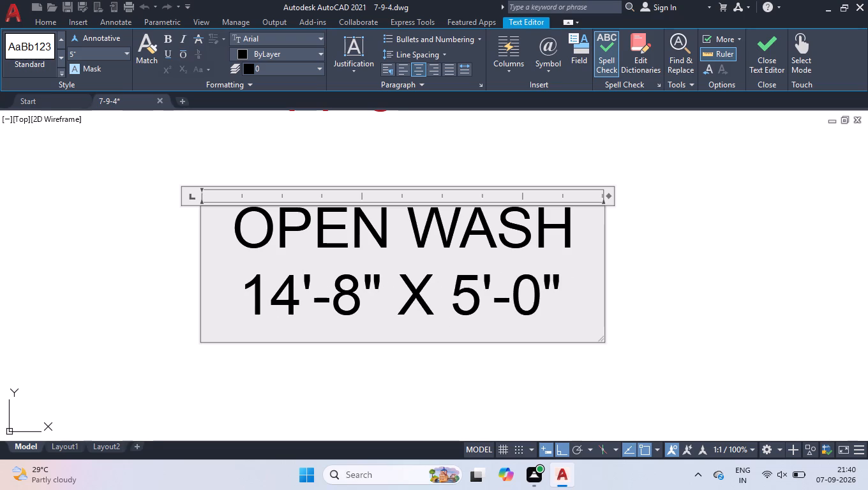
{"action": "left_click", "coordinate": [200, 348]}
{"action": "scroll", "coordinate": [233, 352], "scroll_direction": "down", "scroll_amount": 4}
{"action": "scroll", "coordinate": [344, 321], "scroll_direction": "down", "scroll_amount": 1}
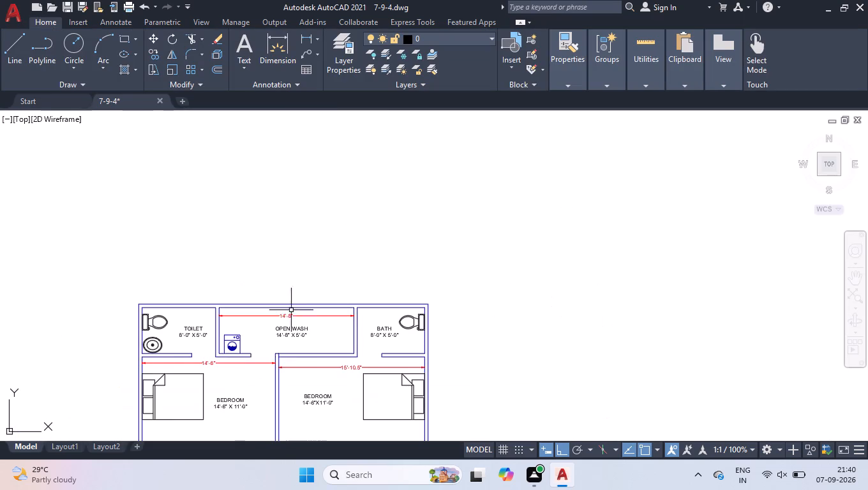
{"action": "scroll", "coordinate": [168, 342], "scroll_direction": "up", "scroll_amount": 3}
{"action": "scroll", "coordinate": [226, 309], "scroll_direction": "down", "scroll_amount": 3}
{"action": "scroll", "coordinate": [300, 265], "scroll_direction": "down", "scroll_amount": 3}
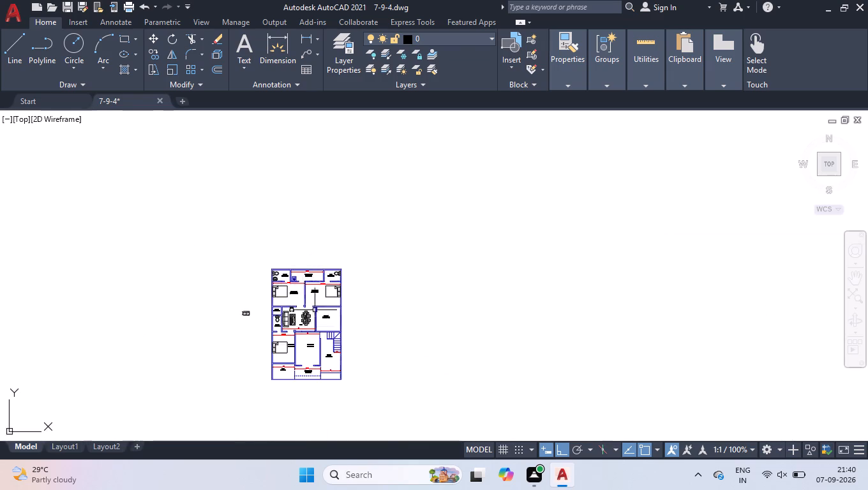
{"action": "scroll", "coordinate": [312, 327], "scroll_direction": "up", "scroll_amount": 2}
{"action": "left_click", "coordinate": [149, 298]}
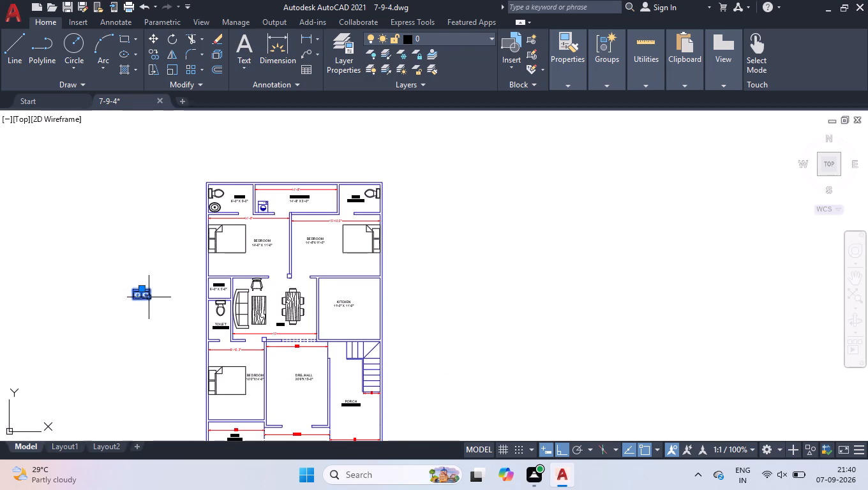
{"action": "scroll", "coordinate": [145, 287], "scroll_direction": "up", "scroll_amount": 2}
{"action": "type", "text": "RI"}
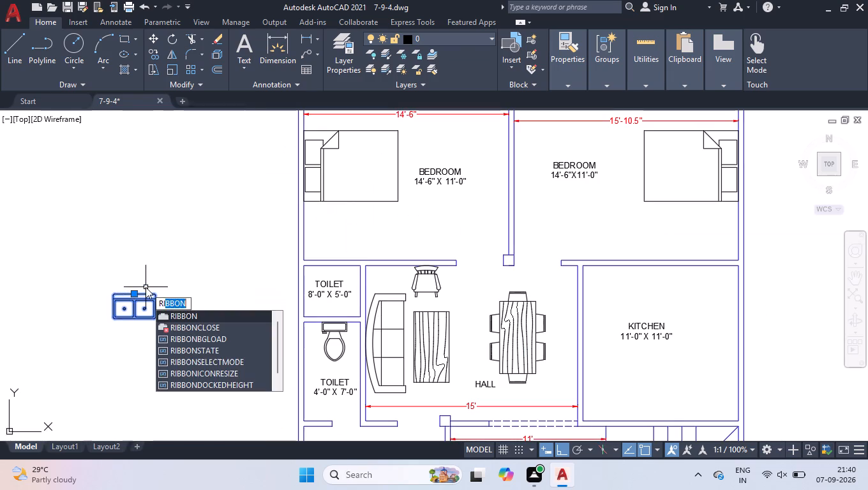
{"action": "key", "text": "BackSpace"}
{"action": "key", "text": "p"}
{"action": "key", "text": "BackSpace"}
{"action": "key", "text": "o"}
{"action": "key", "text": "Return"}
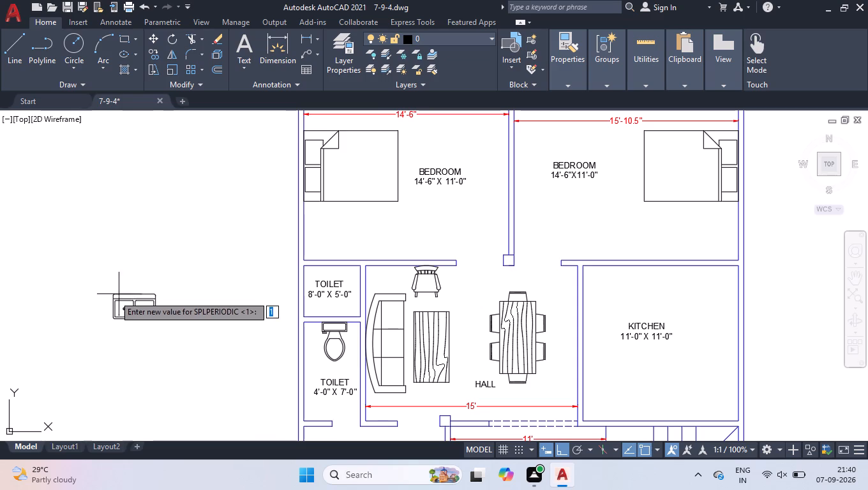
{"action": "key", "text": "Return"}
Rotate the double sink outside the plan 180 degrees about the midpoint of its back edge.
{"action": "type", "text": "RO"}
{"action": "key", "text": "Return"}
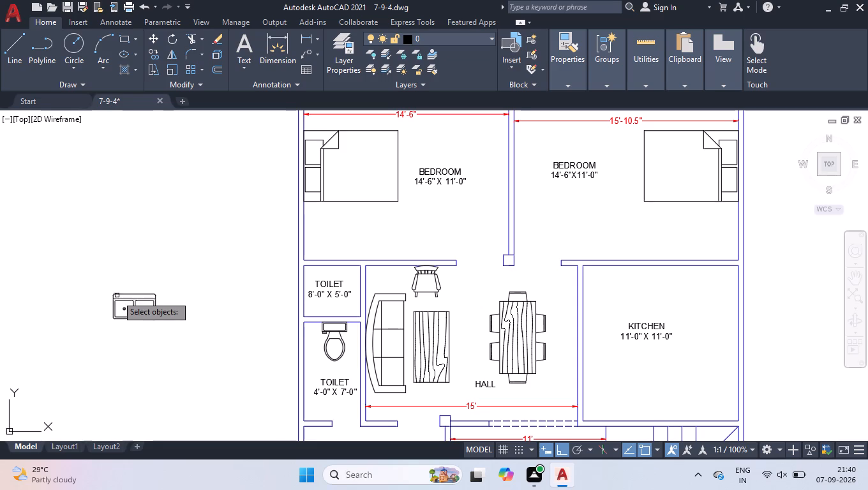
{"action": "left_click", "coordinate": [117, 295]}
{"action": "key", "text": "Return"}
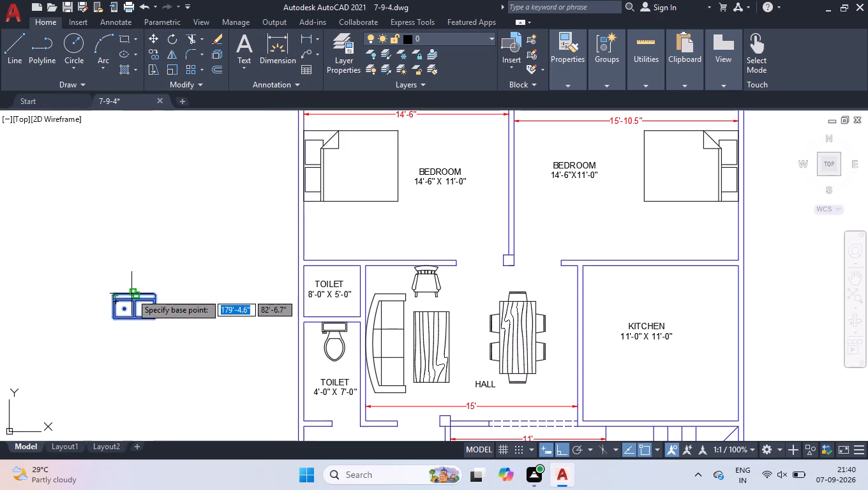
{"action": "left_click", "coordinate": [131, 293]}
{"action": "left_click", "coordinate": [96, 310]}
Move the double sink into the kitchen, placing its back edge against the lower wall, with polar tracking on instead of ortho.
{"action": "left_click", "coordinate": [134, 279]}
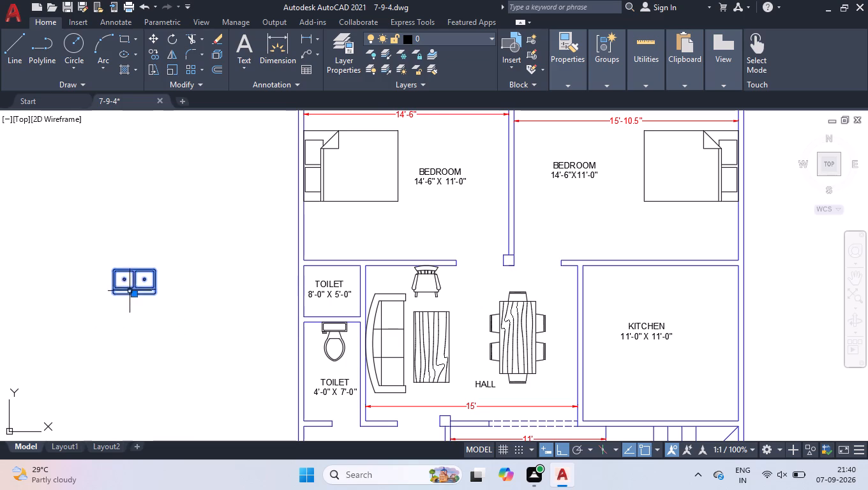
{"action": "left_click", "coordinate": [133, 292]}
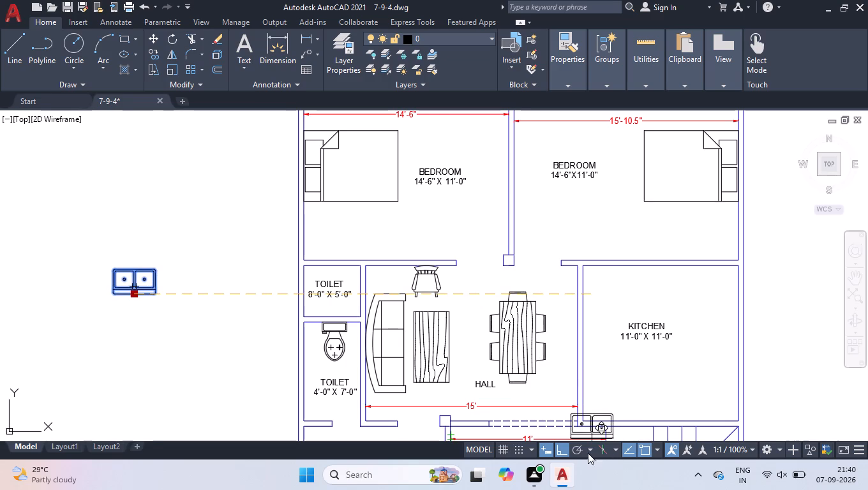
{"action": "left_click", "coordinate": [580, 447]}
{"action": "scroll", "coordinate": [628, 382], "scroll_direction": "down", "scroll_amount": 1}
{"action": "scroll", "coordinate": [663, 406], "scroll_direction": "up", "scroll_amount": 3}
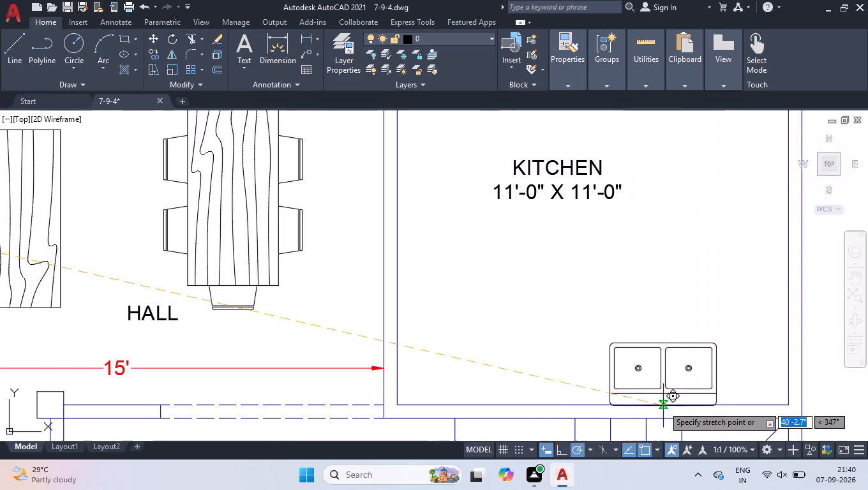
{"action": "left_click", "coordinate": [561, 405]}
{"action": "right_click", "coordinate": [481, 301]}
{"action": "left_click", "coordinate": [511, 360]}
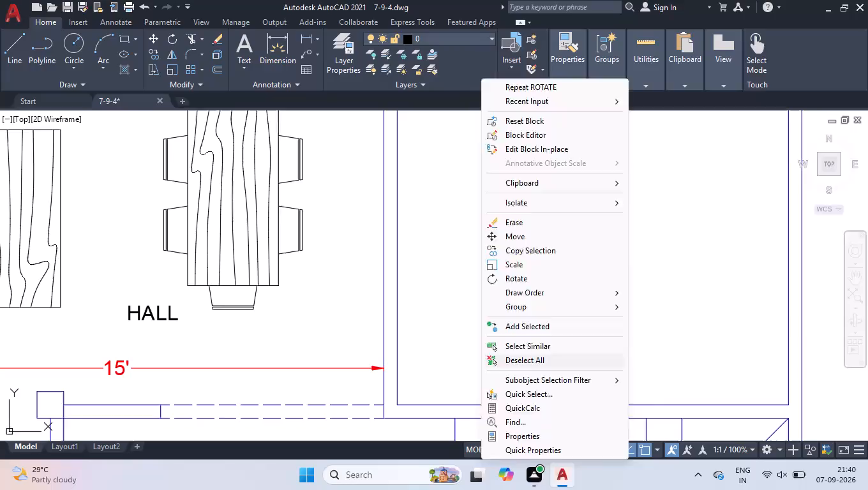
Draw a rectangle about 1'-3.5" wide and 2'-2.8" tall in the kitchen near its outer side wall.
{"action": "scroll", "coordinate": [493, 321], "scroll_direction": "down", "scroll_amount": 4}
{"action": "scroll", "coordinate": [517, 298], "scroll_direction": "up", "scroll_amount": 3}
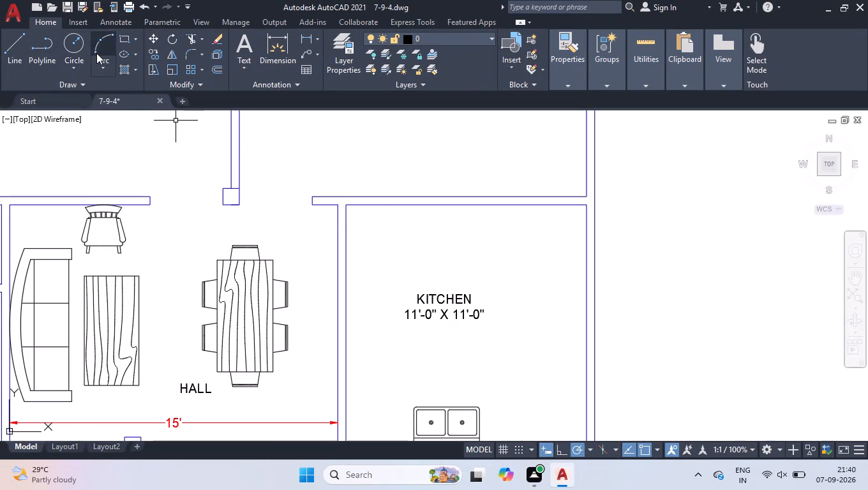
{"action": "left_click", "coordinate": [126, 34]}
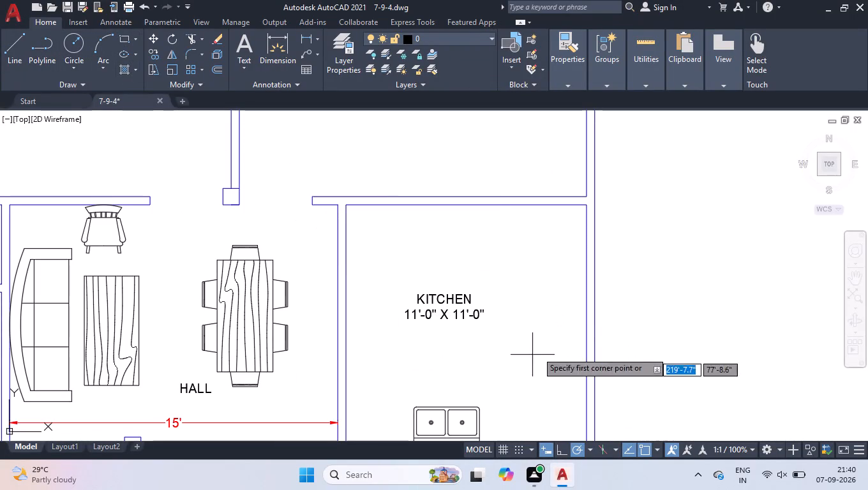
{"action": "left_click", "coordinate": [548, 310]}
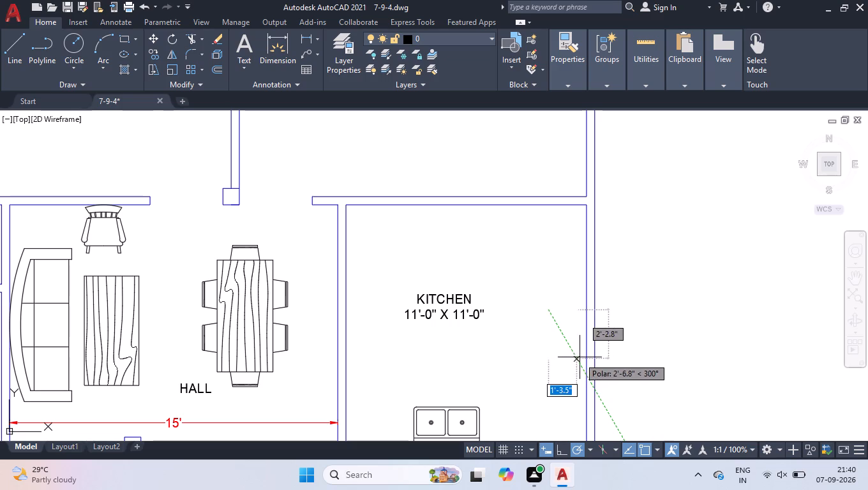
{"action": "left_click", "coordinate": [580, 357]}
{"action": "scroll", "coordinate": [576, 342], "scroll_direction": "up", "scroll_amount": 3}
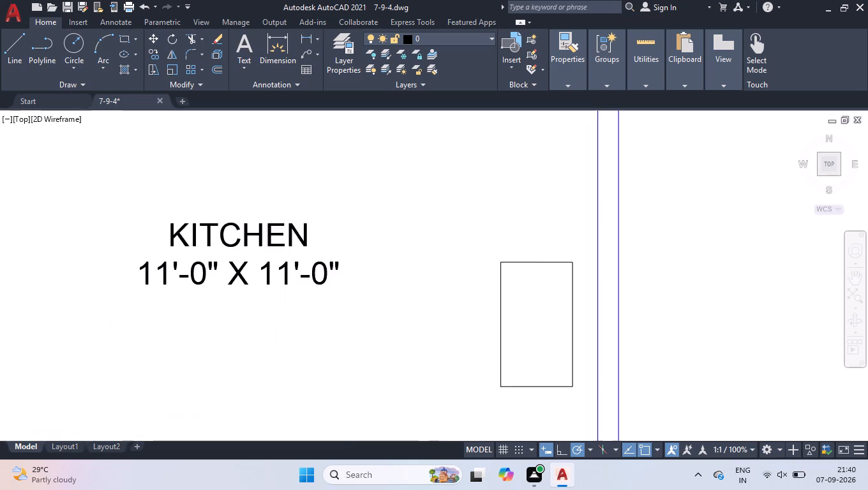
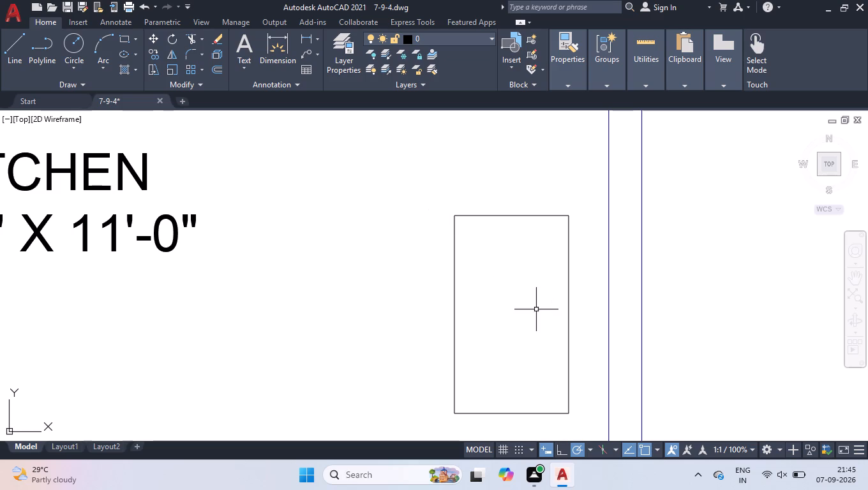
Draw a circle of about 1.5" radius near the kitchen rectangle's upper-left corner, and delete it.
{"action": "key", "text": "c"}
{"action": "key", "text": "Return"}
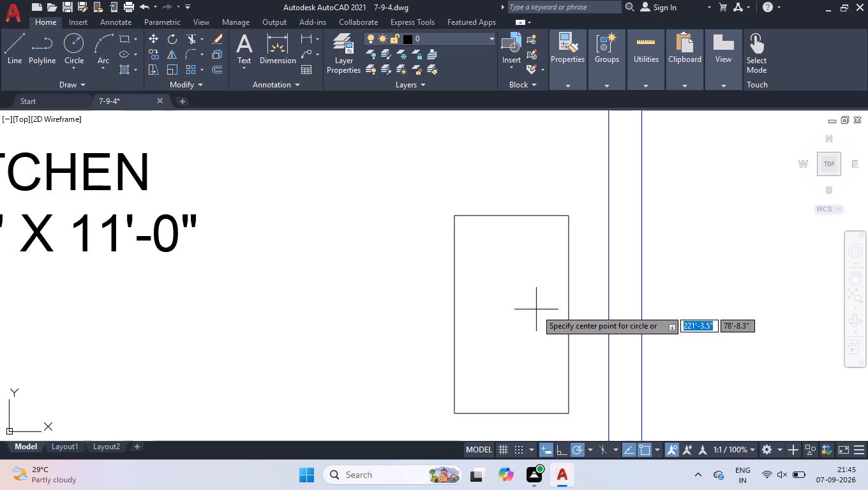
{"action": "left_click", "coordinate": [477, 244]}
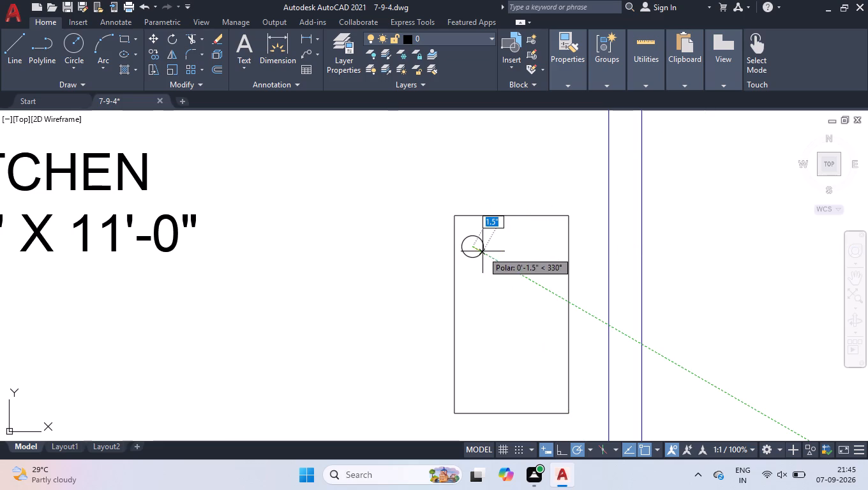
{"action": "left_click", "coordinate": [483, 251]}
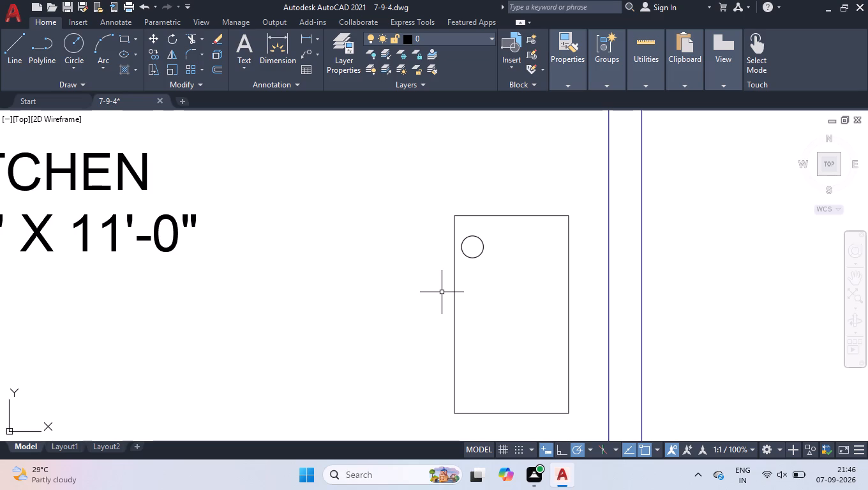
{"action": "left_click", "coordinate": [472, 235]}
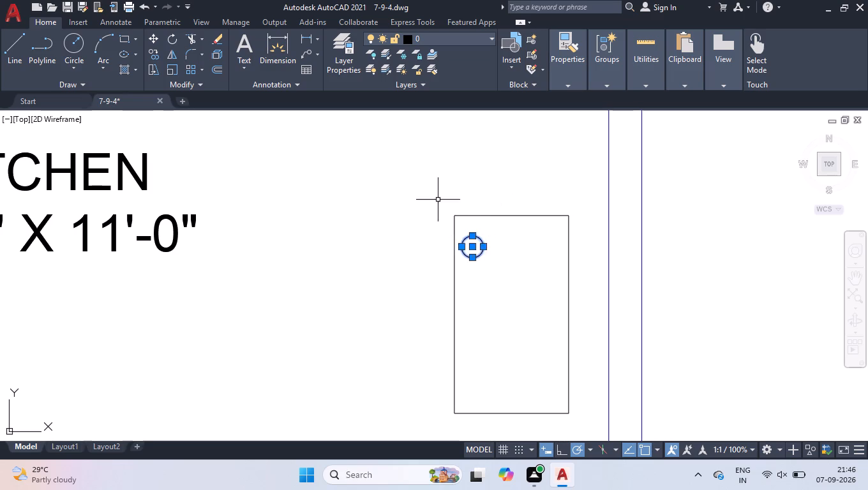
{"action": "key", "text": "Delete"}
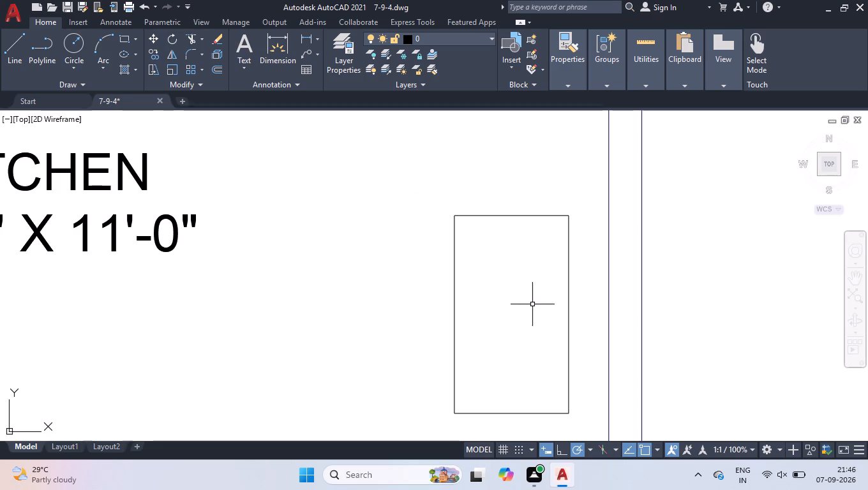
Draw a burner circle of about 2.7" radius inside the kitchen rectangle, near its upper-left corner.
{"action": "left_click", "coordinate": [72, 48]}
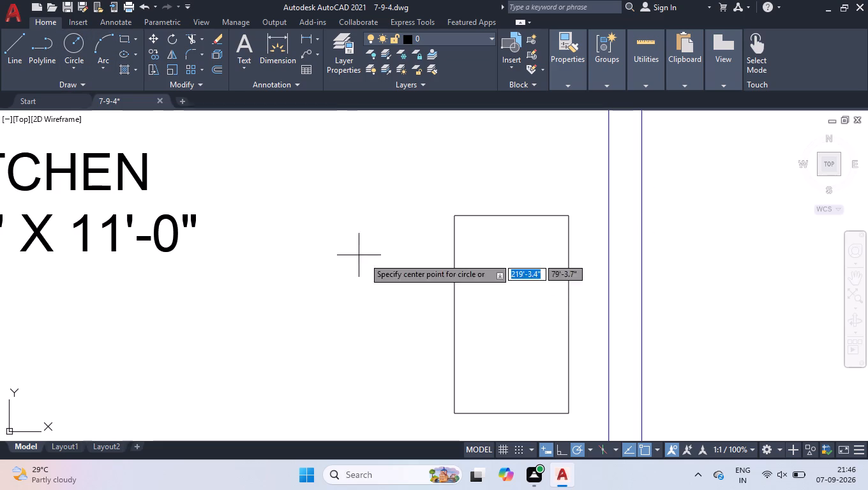
{"action": "left_click", "coordinate": [486, 262]}
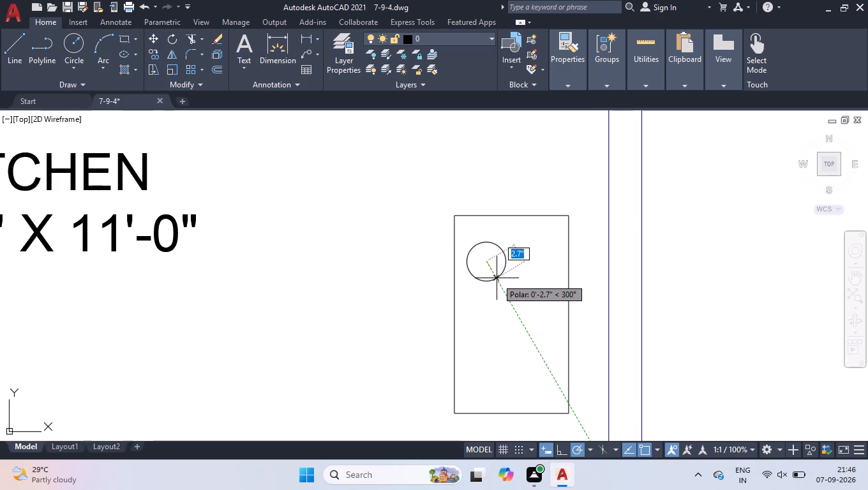
{"action": "left_click", "coordinate": [497, 278]}
Mirror the burner circle about the rectangle's vertical centreline from its upper edge's midpoint, keeping the original.
{"action": "left_click", "coordinate": [508, 251]}
{"action": "left_click", "coordinate": [490, 264]}
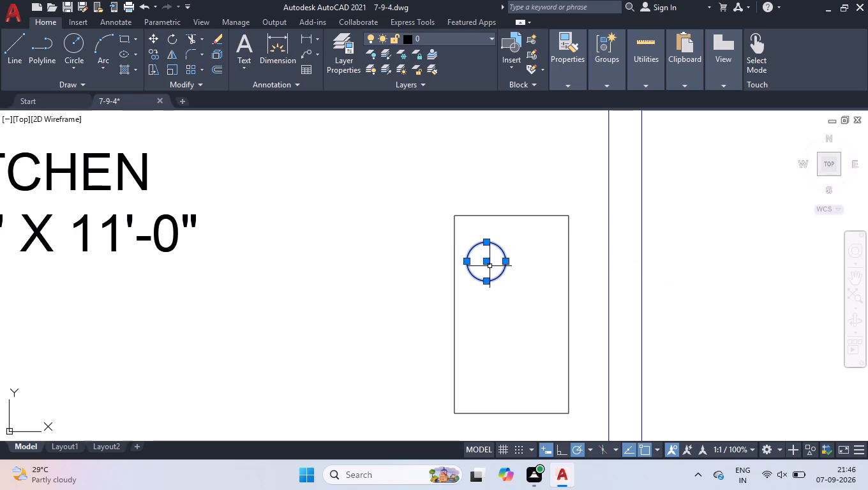
{"action": "type", "text": "MI"}
{"action": "key", "text": "Return"}
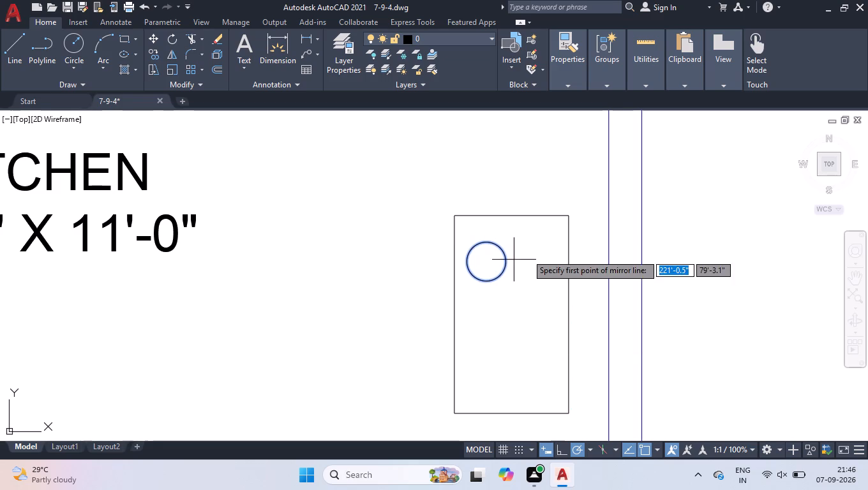
{"action": "left_click", "coordinate": [512, 212]}
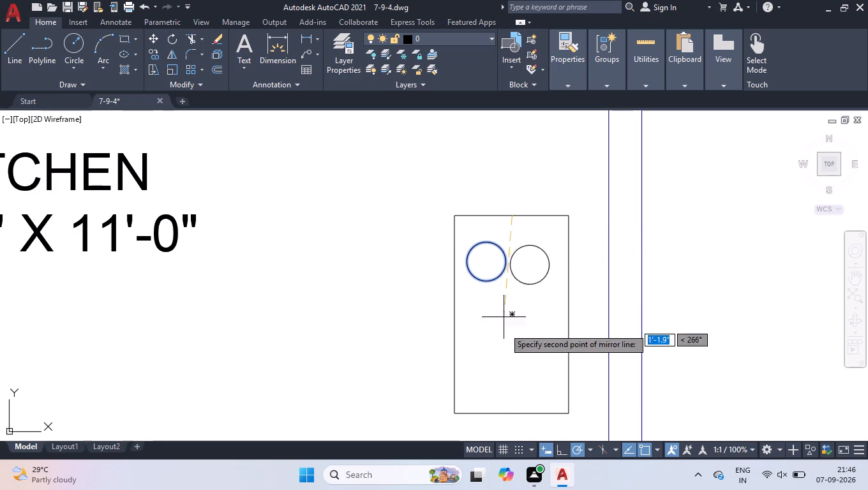
{"action": "left_click", "coordinate": [515, 316]}
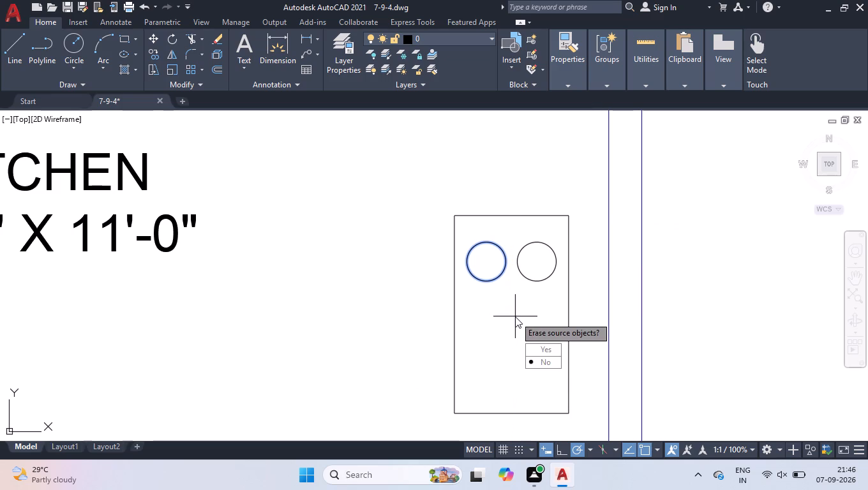
{"action": "left_click_drag", "start_coordinate": [530, 364], "coordinate": [515, 316]}
Mirror both upper burner circles about the rectangle's horizontal centreline into its lower half, keeping the originals.
{"action": "left_click", "coordinate": [549, 229]}
{"action": "left_click", "coordinate": [478, 260]}
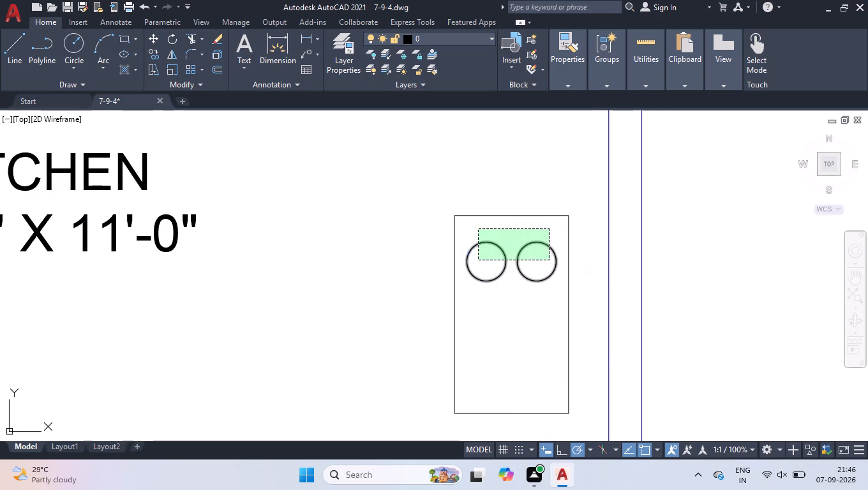
{"action": "type", "text": "MI"}
{"action": "key", "text": "Return"}
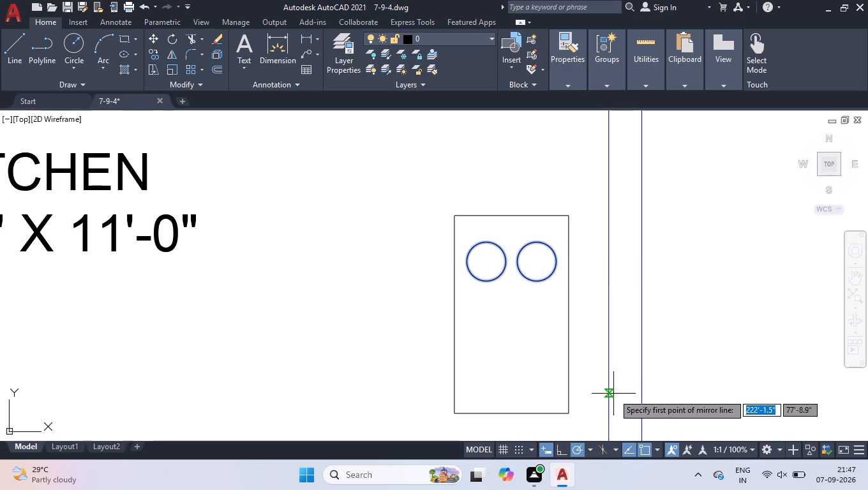
{"action": "left_click", "coordinate": [566, 315]}
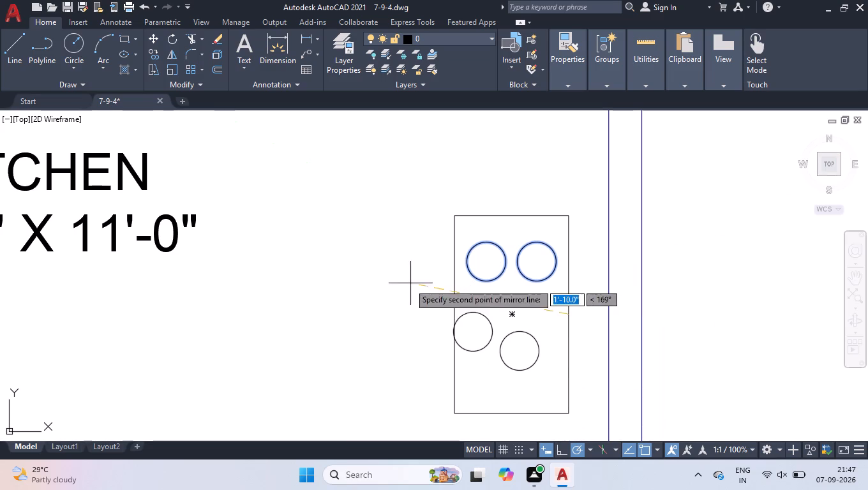
{"action": "left_click", "coordinate": [514, 313]}
{"action": "left_click_drag", "start_coordinate": [539, 361], "coordinate": [514, 313]}
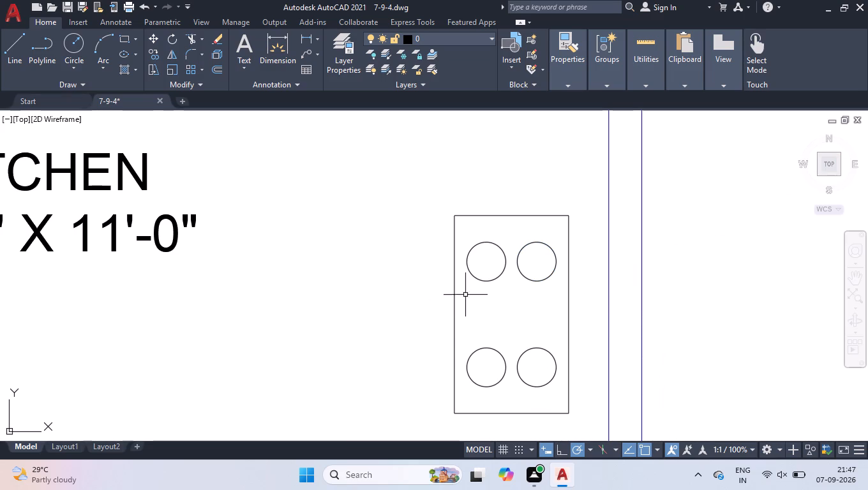
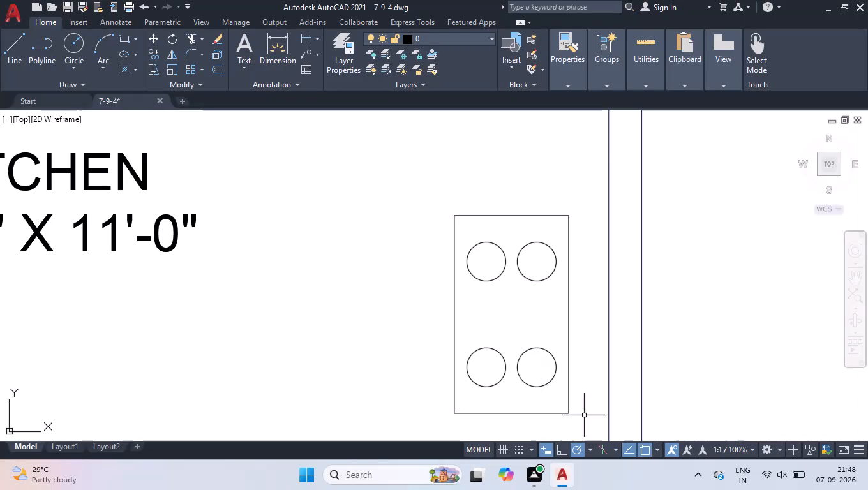
Draw vertical and horizontal diameter lines about 5.3" long across the lower-right burner circle, forming a cross.
{"action": "key", "text": "l"}
{"action": "key", "text": "Return"}
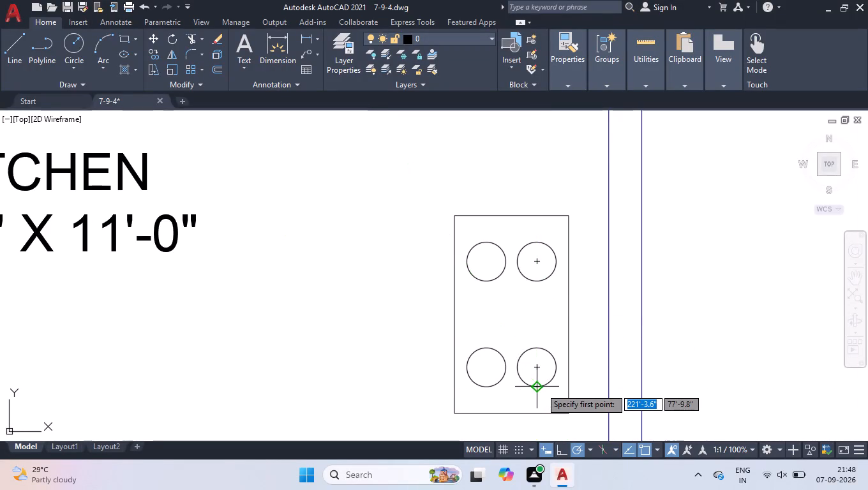
{"action": "left_click", "coordinate": [541, 388]}
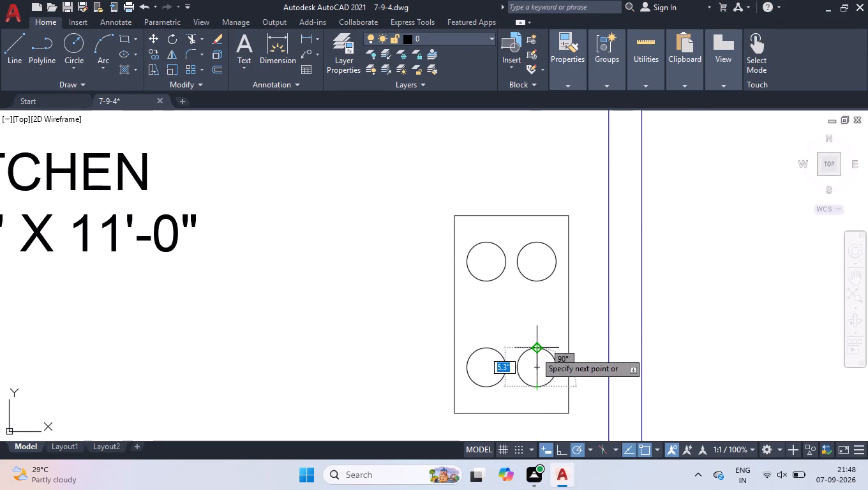
{"action": "left_click", "coordinate": [535, 352]}
{"action": "key", "text": "Return"}
{"action": "key", "text": "space"}
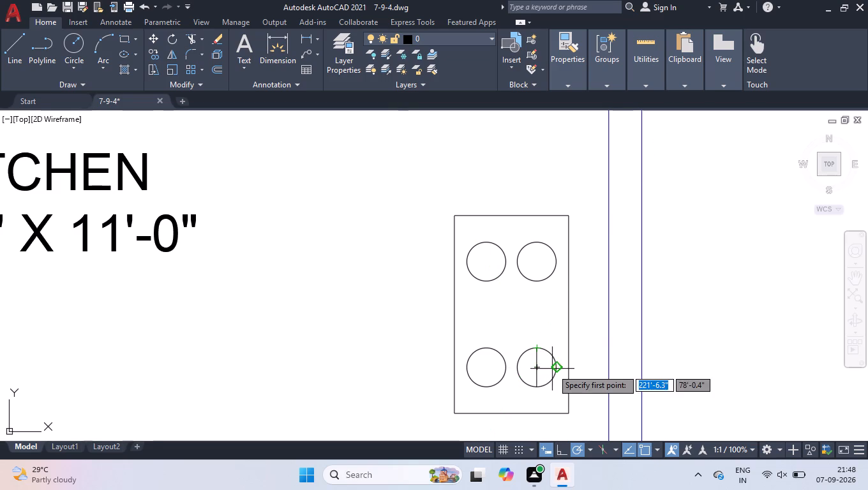
{"action": "left_click", "coordinate": [556, 367]}
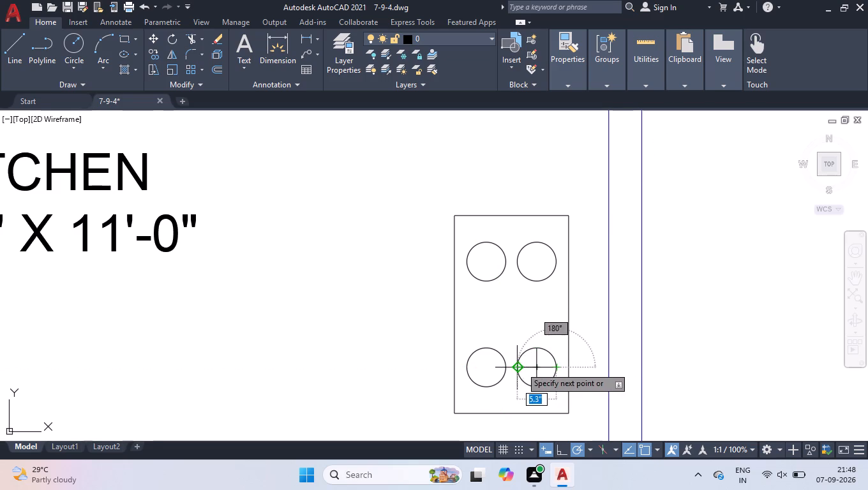
{"action": "left_click", "coordinate": [521, 367]}
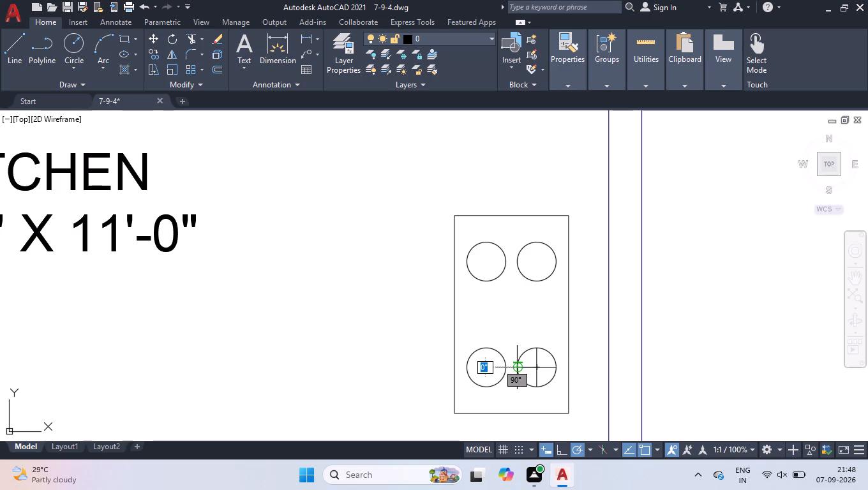
{"action": "key", "text": "Return"}
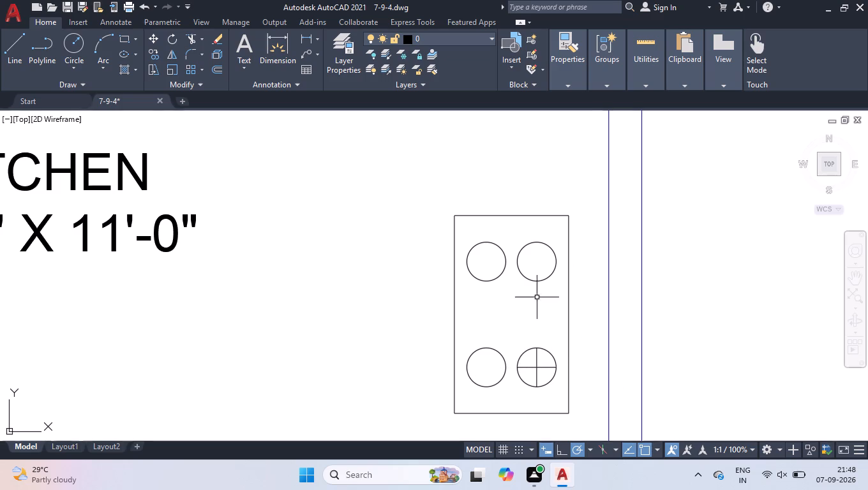
Delete the two upper burner circles and the plain lower-left one, keeping only the crossed burner.
{"action": "left_click", "coordinate": [548, 237]}
{"action": "left_click", "coordinate": [476, 285]}
{"action": "left_click", "coordinate": [483, 341]}
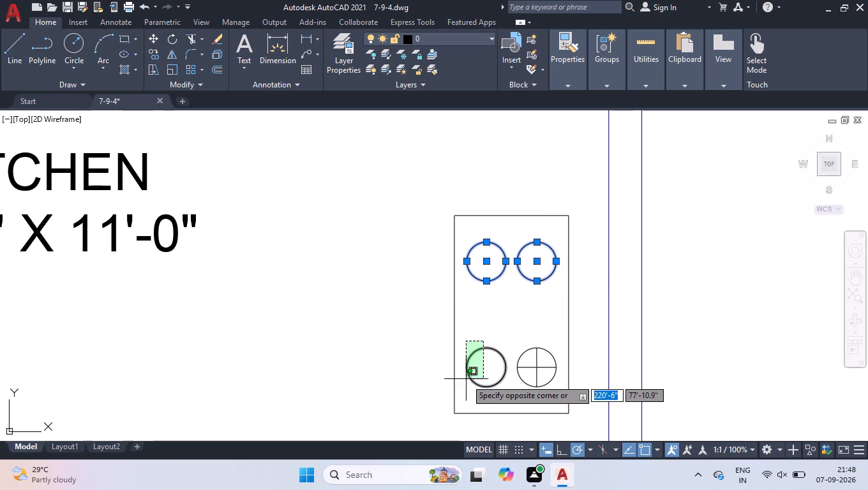
{"action": "left_click", "coordinate": [466, 379]}
{"action": "key", "text": "Delete"}
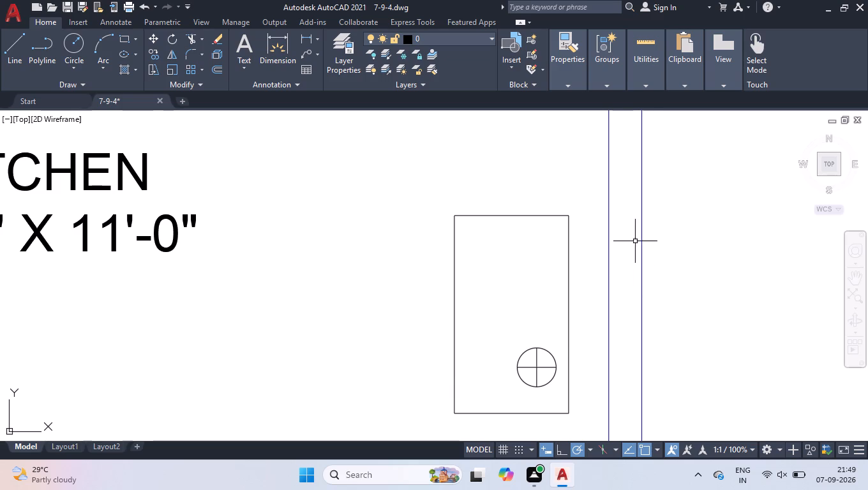
Mirror the crossed burner with Ortho on about the rectangle's vertical centreline, from lower-edge midpoint to upper edge, keeping the original.
{"action": "left_click", "coordinate": [546, 336]}
{"action": "left_click", "coordinate": [520, 394]}
{"action": "type", "text": "MI"}
{"action": "key", "text": "Return"}
{"action": "left_click", "coordinate": [557, 456]}
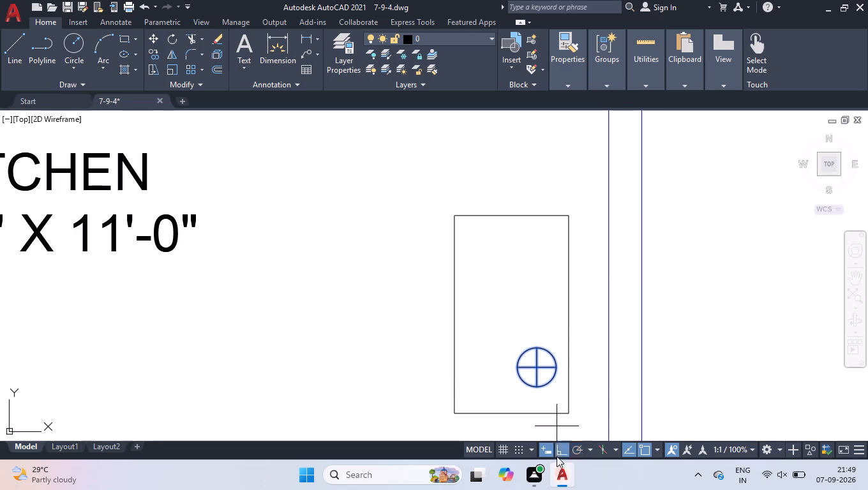
{"action": "left_click", "coordinate": [514, 412]}
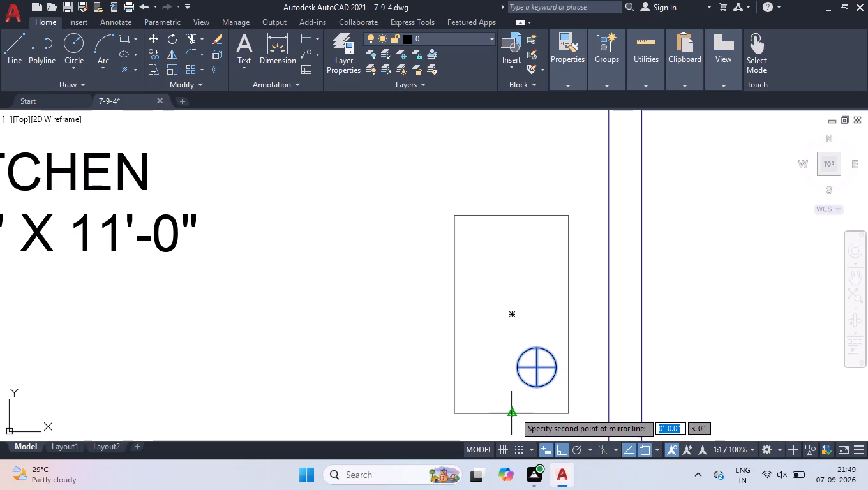
{"action": "left_click", "coordinate": [512, 214]}
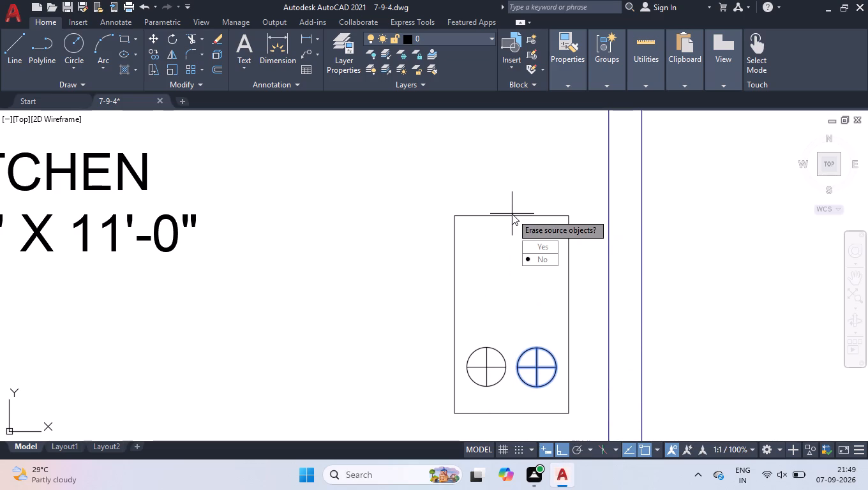
{"action": "key", "text": "Return"}
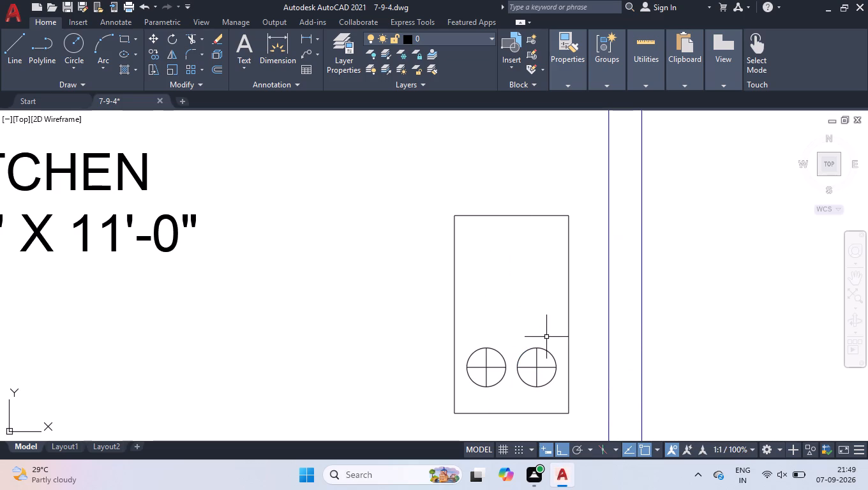
Mirror both crossed lower burners into the upper half of the kitchen rectangle.
{"action": "key", "text": "space"}
{"action": "left_click", "coordinate": [545, 337]}
{"action": "left_click", "coordinate": [478, 382]}
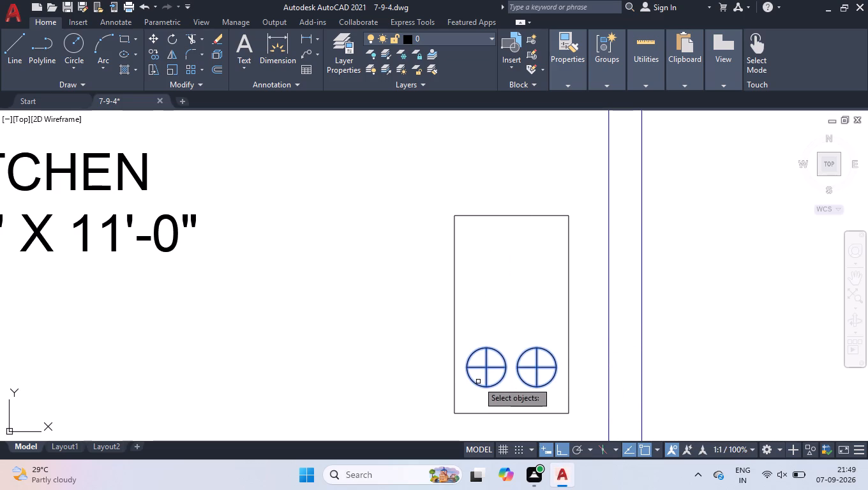
{"action": "key", "text": "Return"}
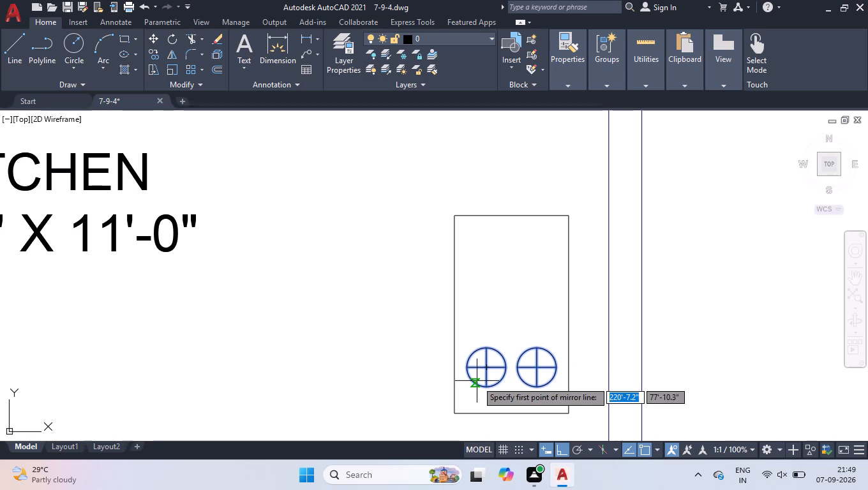
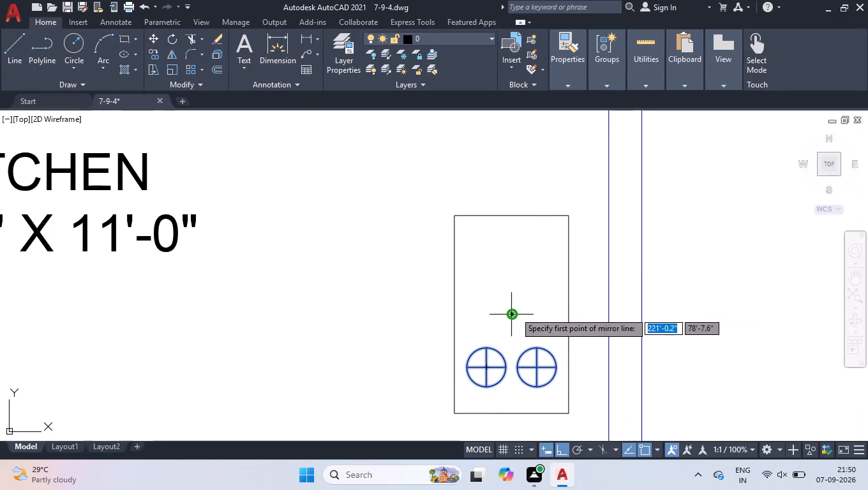
Complete mirroring the two crossed lower burners about the stove rectangle's horizontal centreline, between its side midpoints, keeping the originals.
{"action": "left_click", "coordinate": [568, 315]}
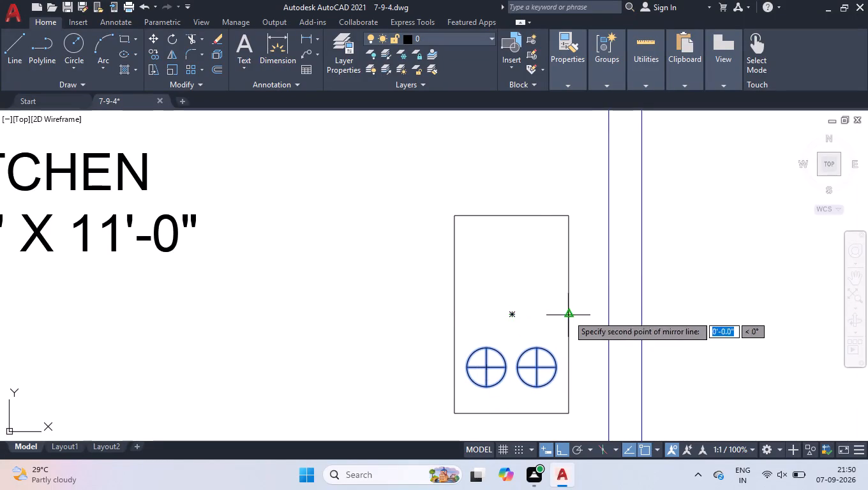
{"action": "left_click", "coordinate": [457, 316]}
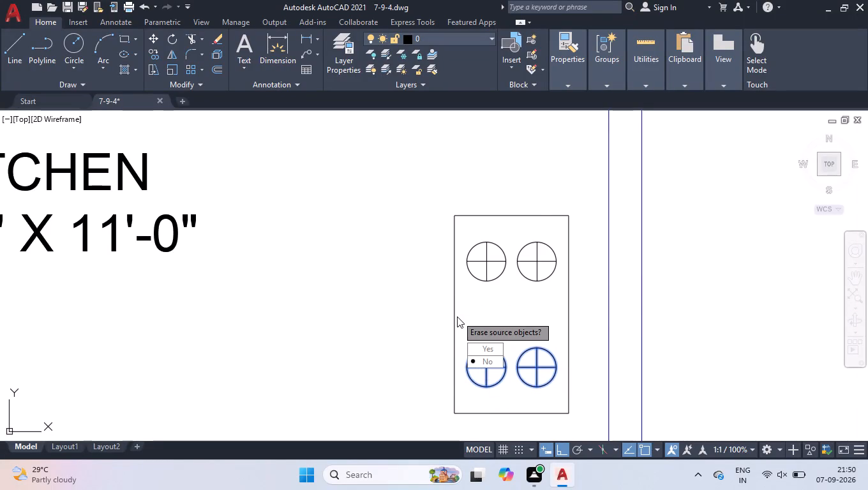
{"action": "key", "text": "Return"}
{"action": "scroll", "coordinate": [487, 315], "scroll_direction": "down", "scroll_amount": 2}
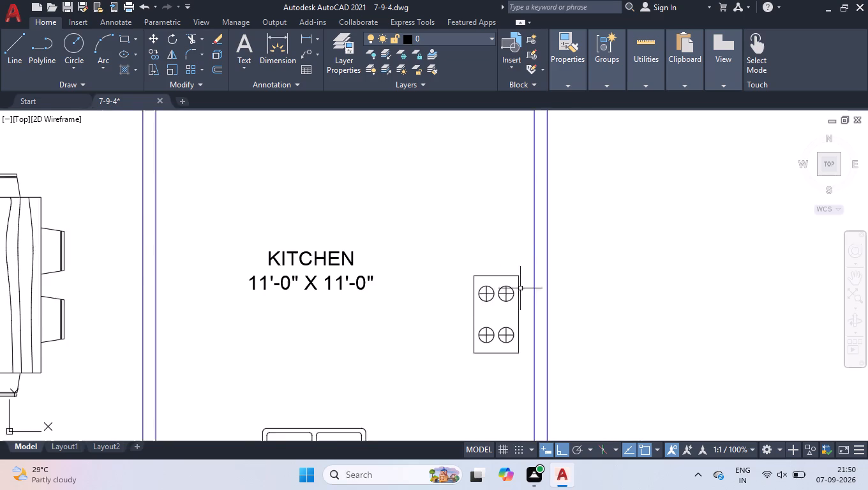
{"action": "scroll", "coordinate": [517, 245], "scroll_direction": "down", "scroll_amount": 2}
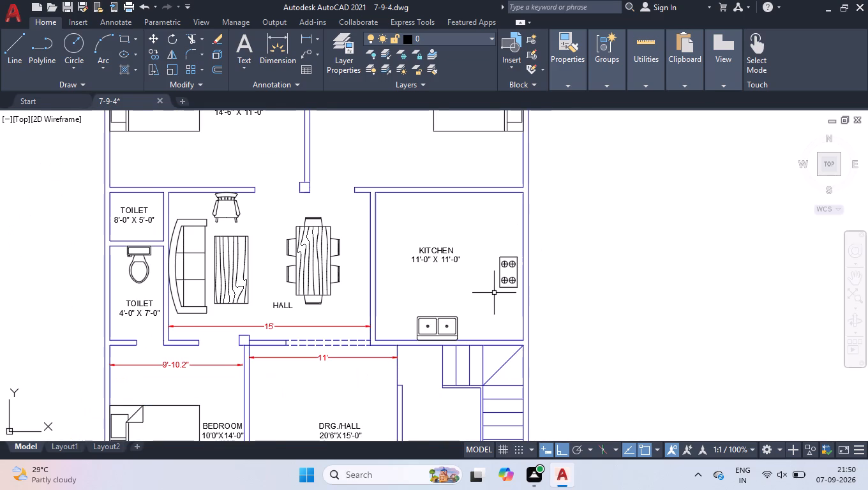
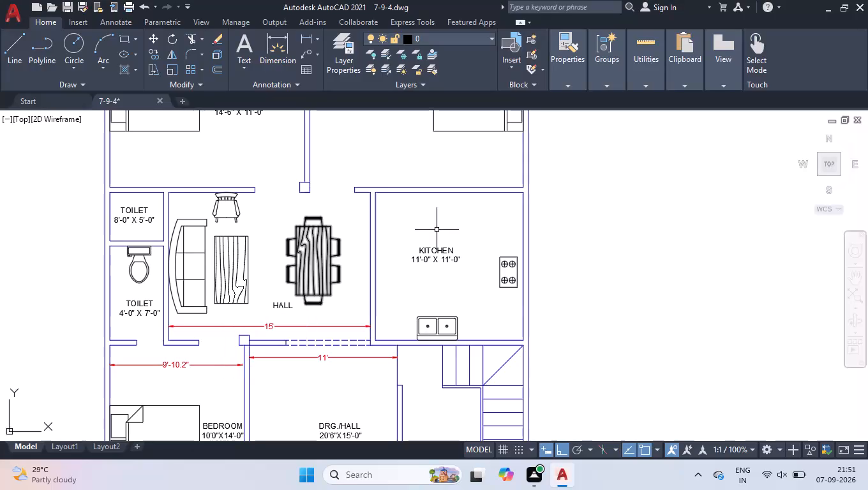
Start the Line command to draw in the kitchen.
{"action": "key", "text": "l"}
{"action": "key", "text": "Return"}
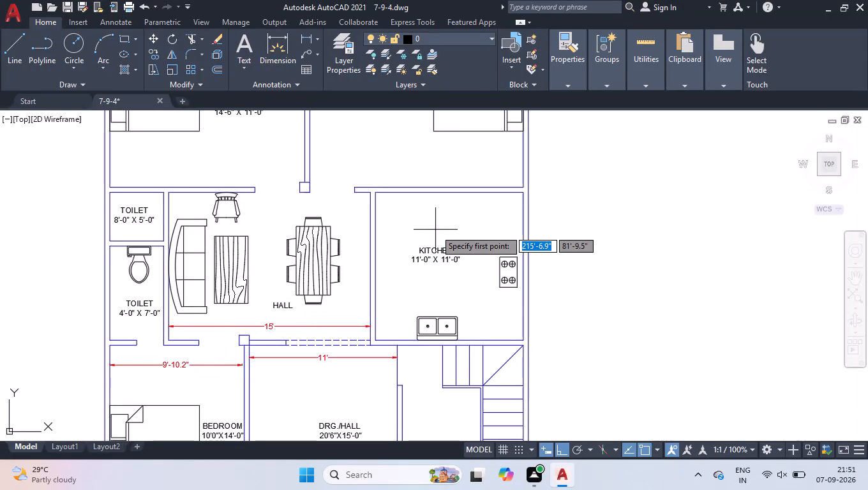
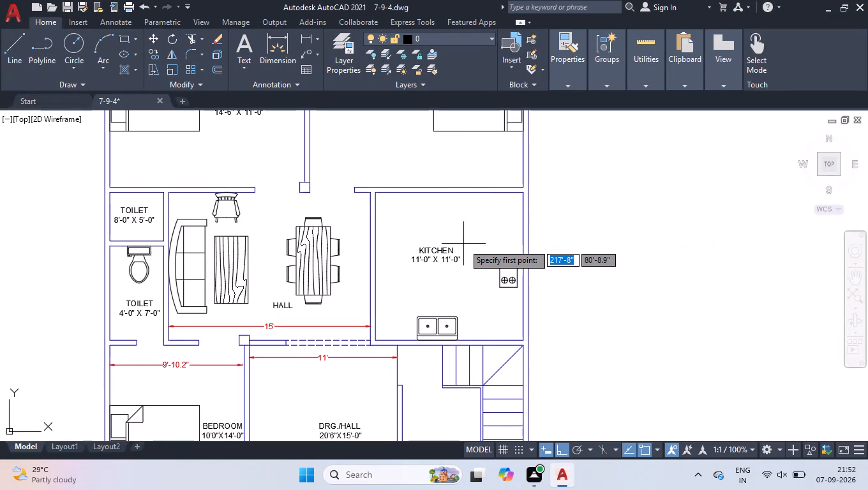
Draw the kitchen counter edge about 7'-11" down from the upper wall and across to the hall-side wall.
{"action": "left_click", "coordinate": [486, 195]}
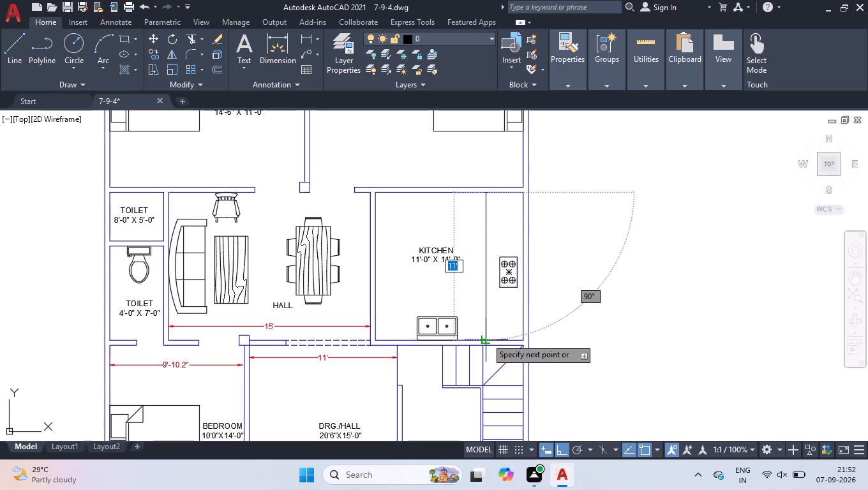
{"action": "left_click", "coordinate": [488, 299]}
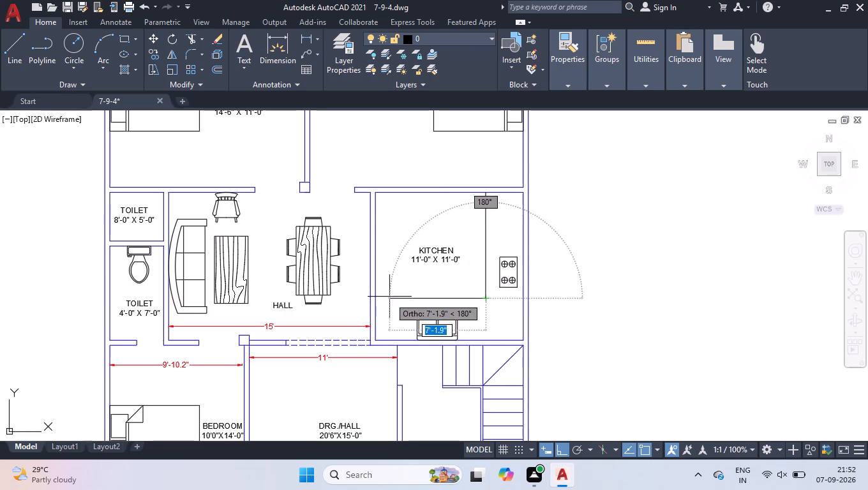
{"action": "left_click", "coordinate": [378, 299]}
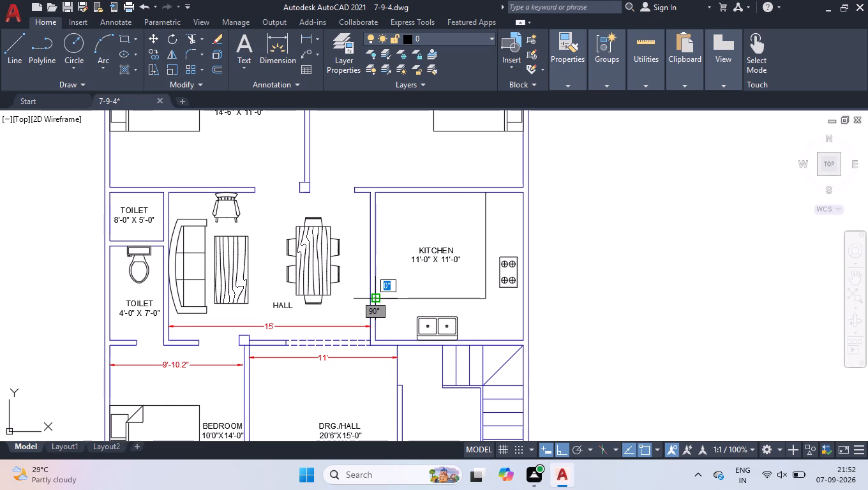
{"action": "key", "text": "Return"}
Draw two short lines across the 4.5" wall between the hall and kitchen to mark both sides of a door opening.
{"action": "scroll", "coordinate": [374, 292], "scroll_direction": "down", "scroll_amount": 3}
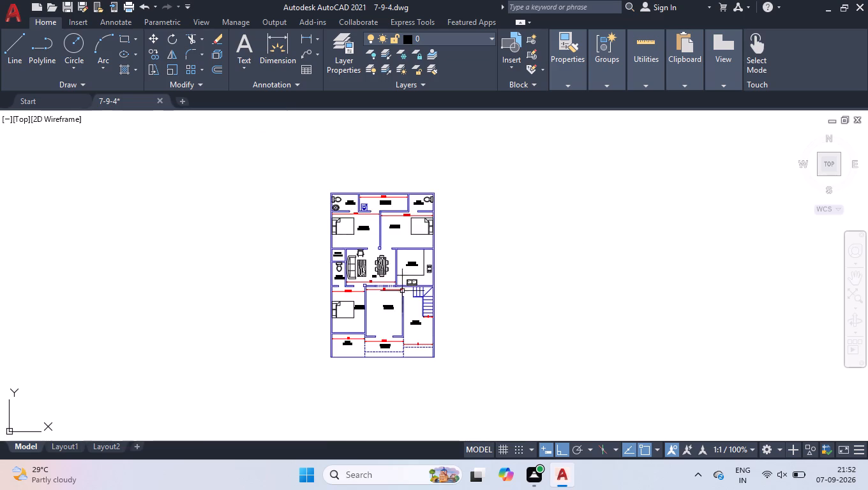
{"action": "scroll", "coordinate": [400, 291], "scroll_direction": "up", "scroll_amount": 1}
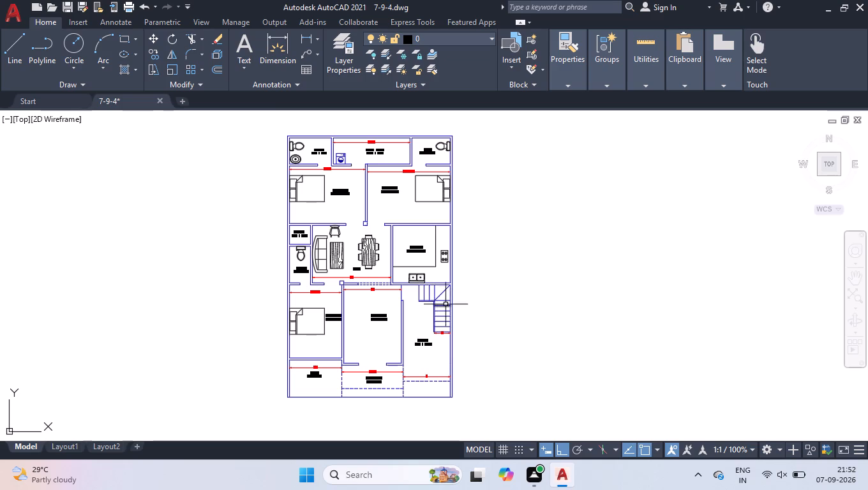
{"action": "scroll", "coordinate": [384, 258], "scroll_direction": "up", "scroll_amount": 3}
{"action": "key", "text": "l"}
{"action": "key", "text": "Return"}
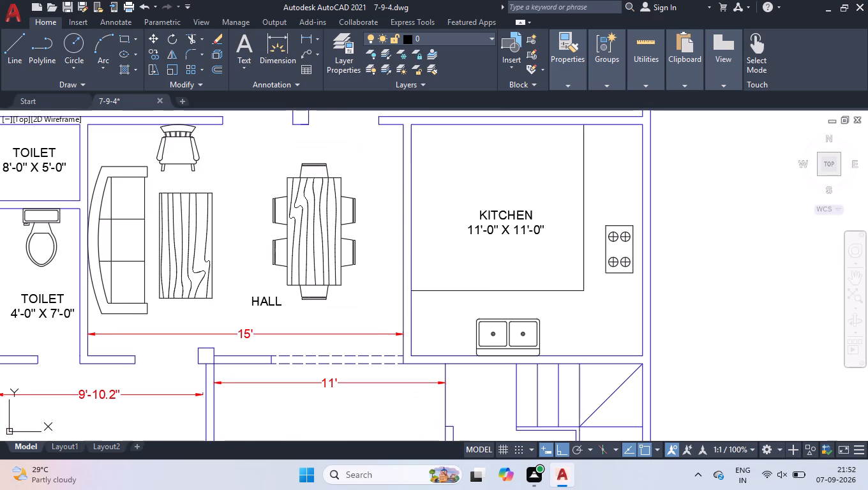
{"action": "left_click", "coordinate": [410, 191]}
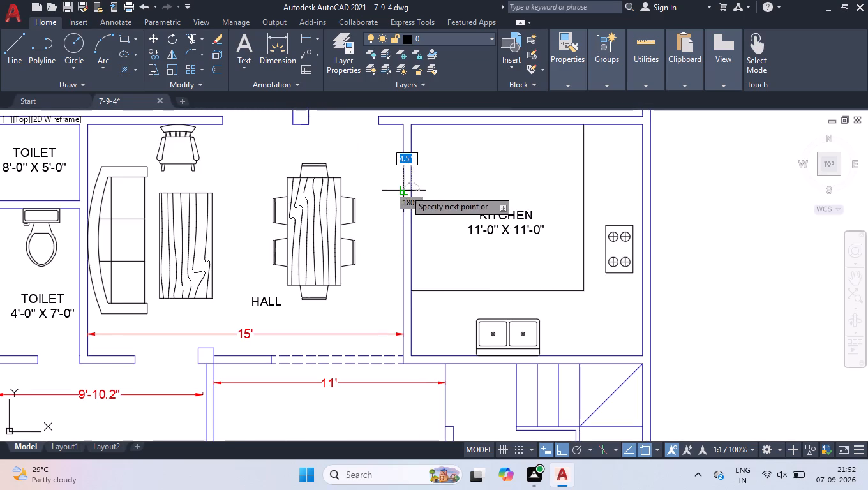
{"action": "left_click", "coordinate": [405, 190]}
{"action": "key", "text": "Return"}
{"action": "key", "text": "space"}
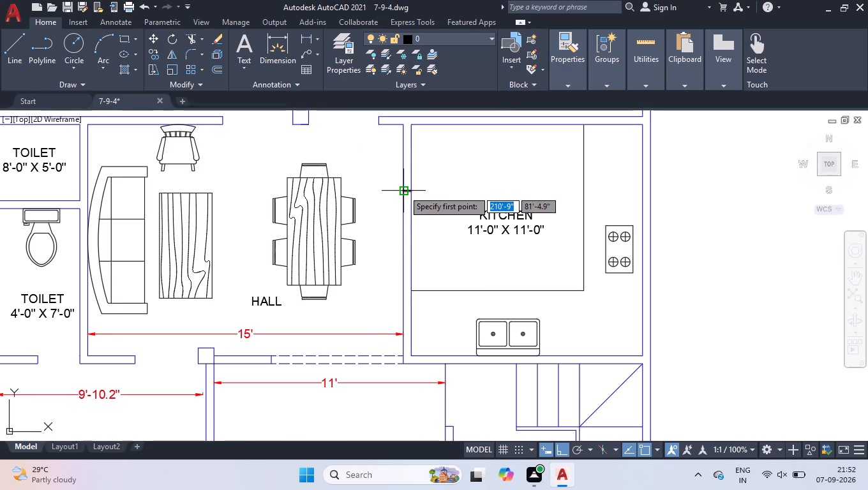
{"action": "left_click", "coordinate": [405, 256]}
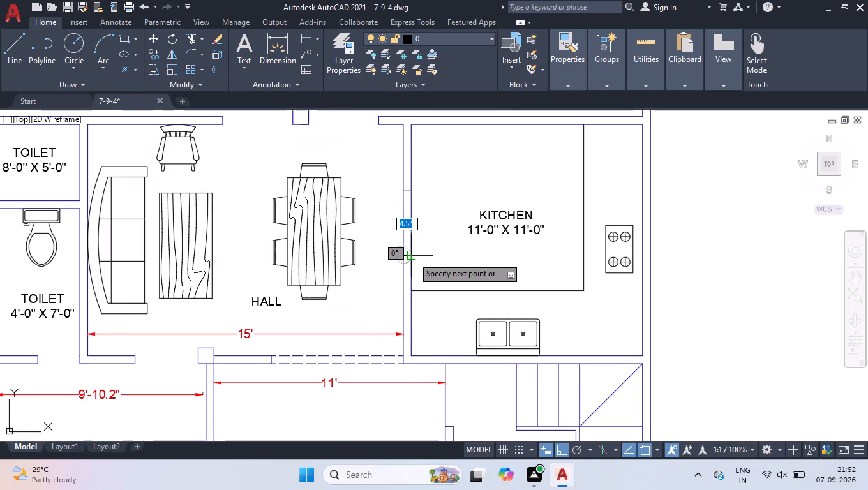
{"action": "left_click", "coordinate": [413, 257]}
{"action": "key", "text": "Return"}
Trim both wall lines between the two marks to open the doorway between the hall and kitchen.
{"action": "type", "text": "TR"}
{"action": "key", "text": "Return"}
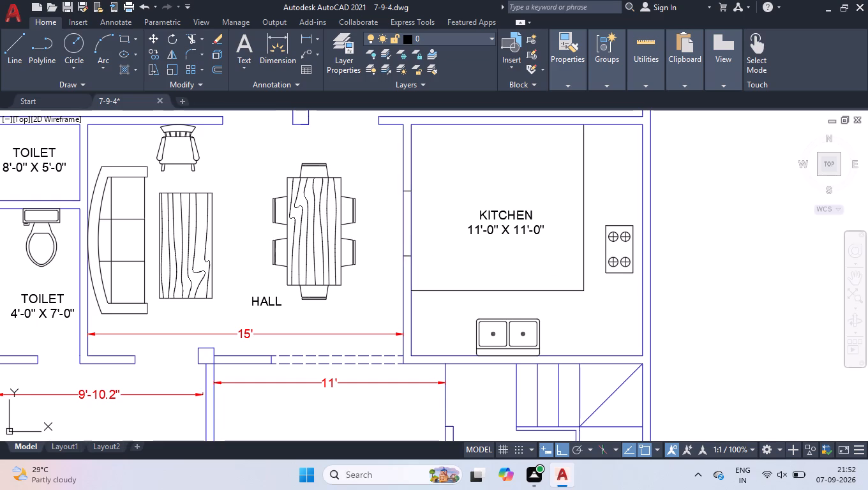
{"action": "left_click", "coordinate": [433, 229]}
{"action": "left_click", "coordinate": [396, 232]}
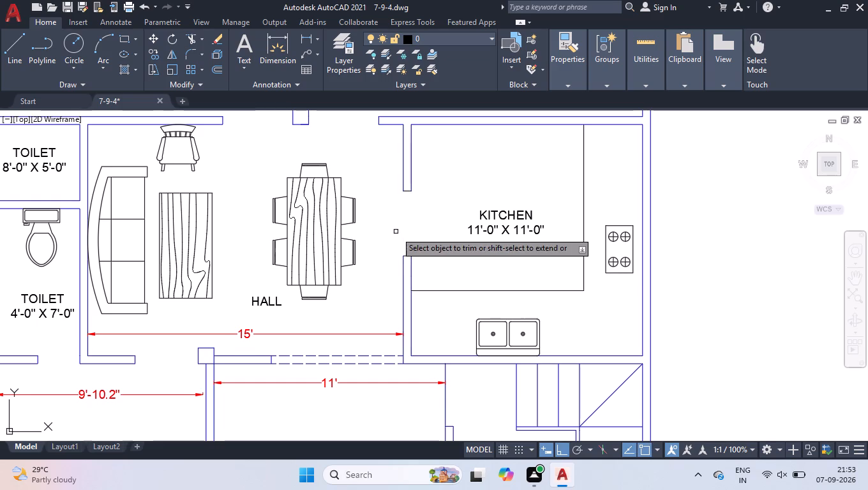
{"action": "key", "text": "Return"}
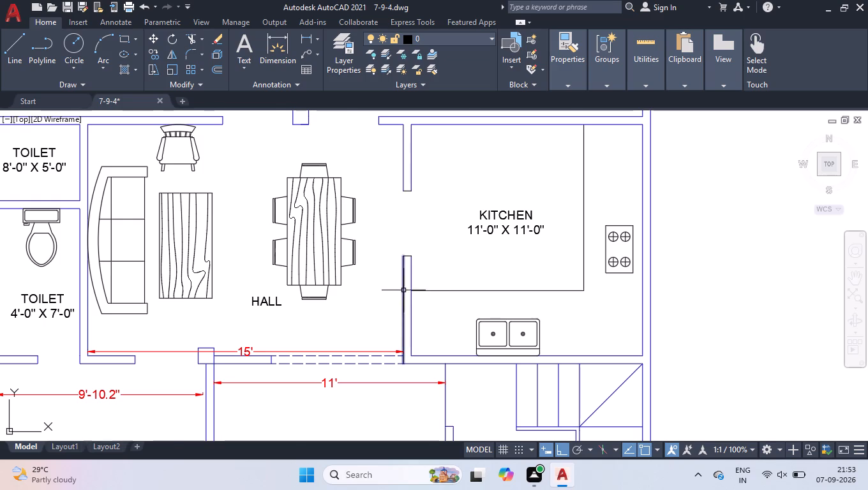
Insert a Door - Imperial block from the architectural tool palette into the empty space beside the plan's west side.
{"action": "scroll", "coordinate": [407, 292], "scroll_direction": "down", "scroll_amount": 2}
{"action": "scroll", "coordinate": [463, 253], "scroll_direction": "down", "scroll_amount": 1}
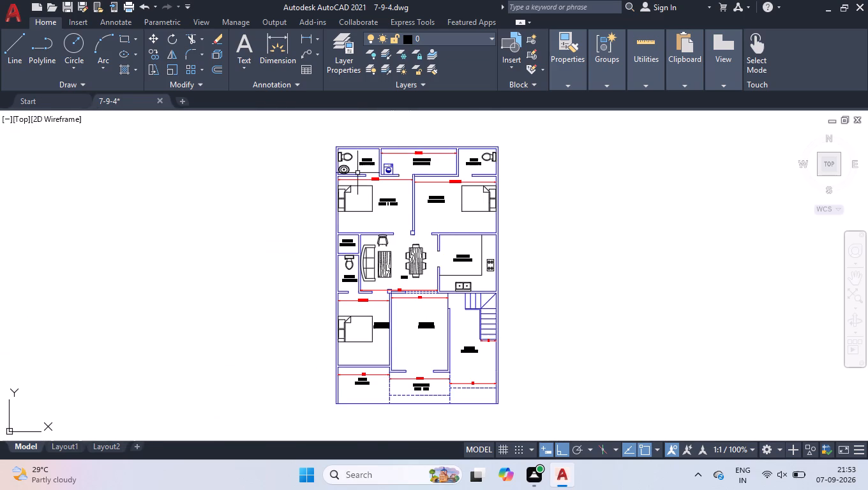
{"action": "key", "text": "ctrl+3"}
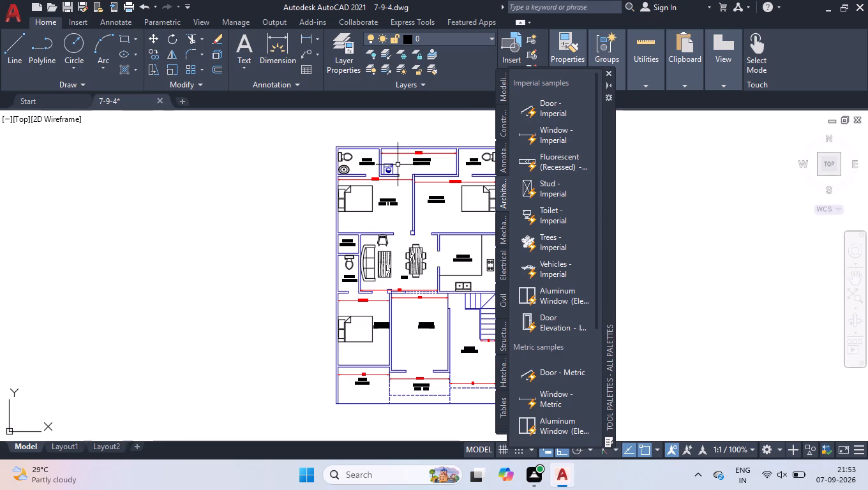
{"action": "left_click", "coordinate": [554, 113]}
{"action": "left_click", "coordinate": [169, 186]}
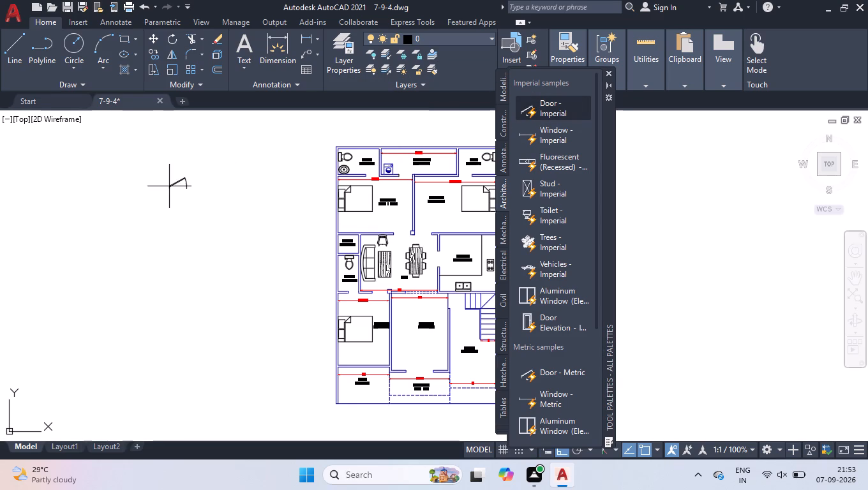
{"action": "left_click", "coordinate": [608, 71]}
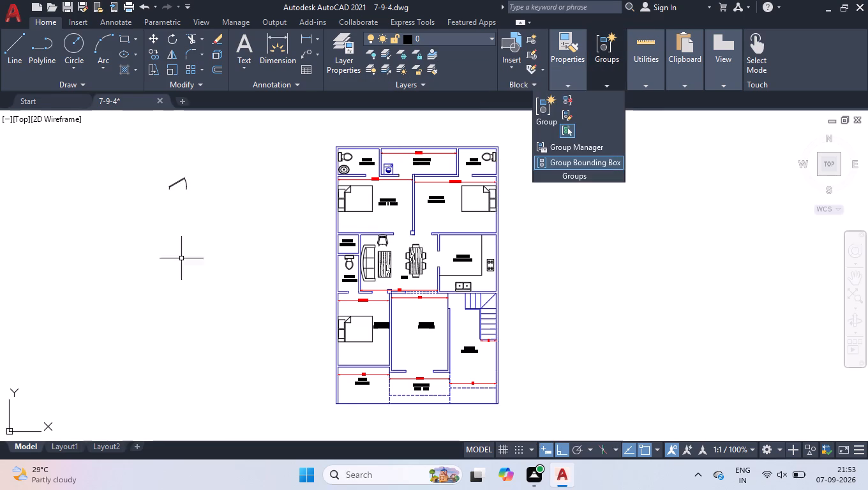
Repeat the door insertion to place three more Door - Imperial blocks in the empty space below the first.
{"action": "key", "text": "space"}
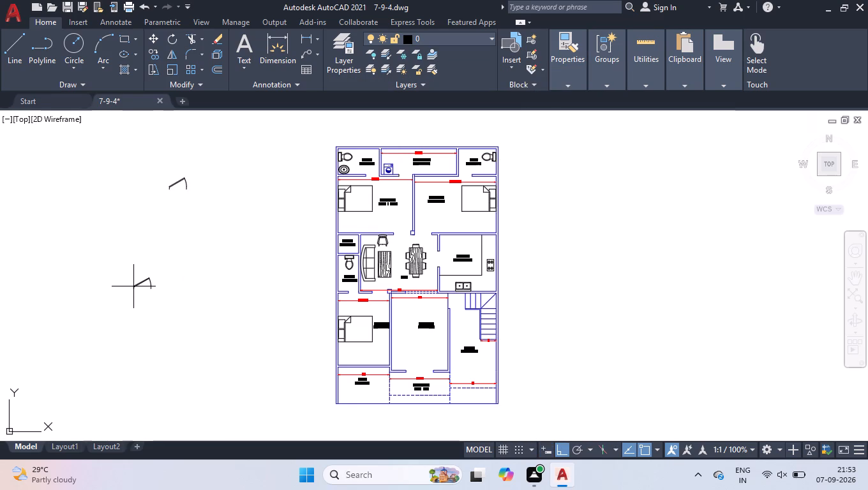
{"action": "key", "text": "space"}
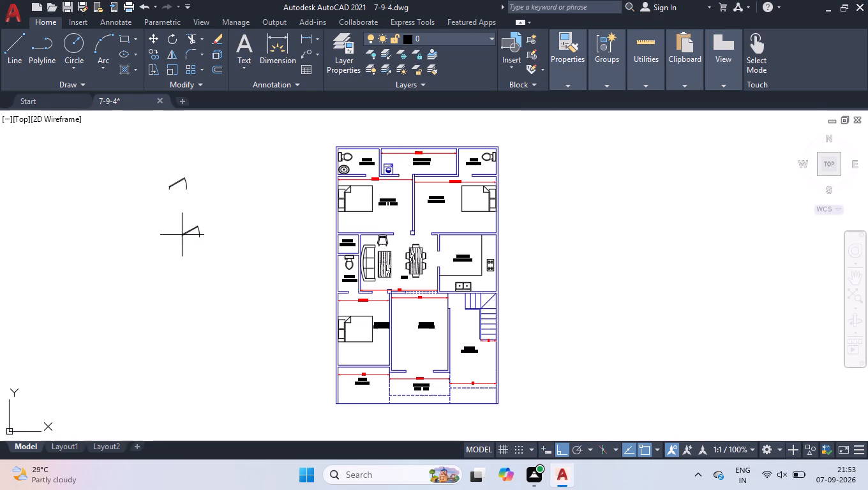
{"action": "left_click", "coordinate": [182, 235]}
{"action": "key", "text": "space"}
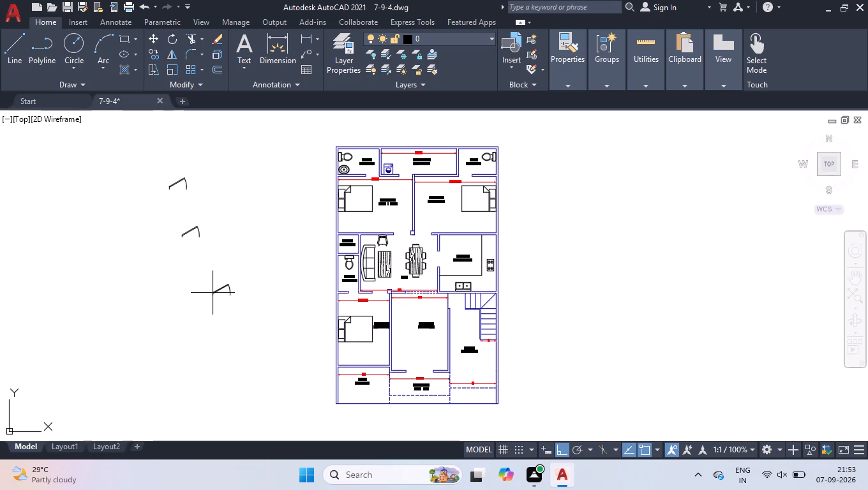
{"action": "left_click", "coordinate": [213, 293]}
{"action": "key", "text": "space"}
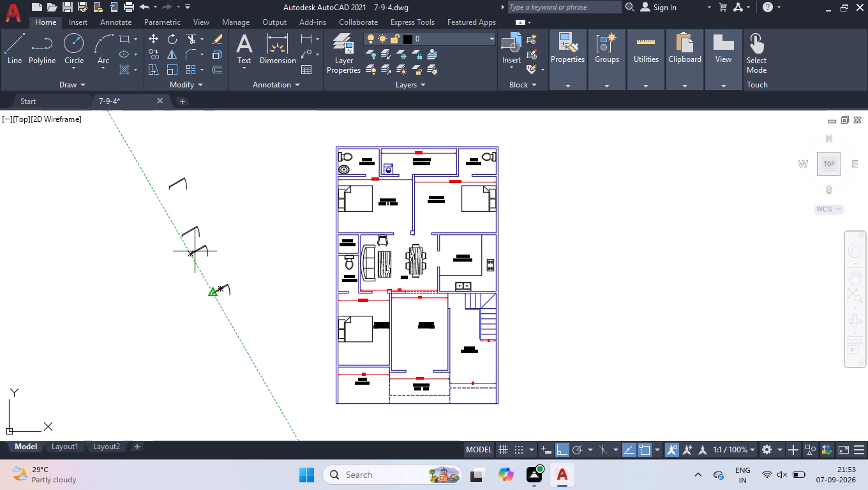
{"action": "left_click", "coordinate": [193, 254]}
{"action": "key", "text": "n"}
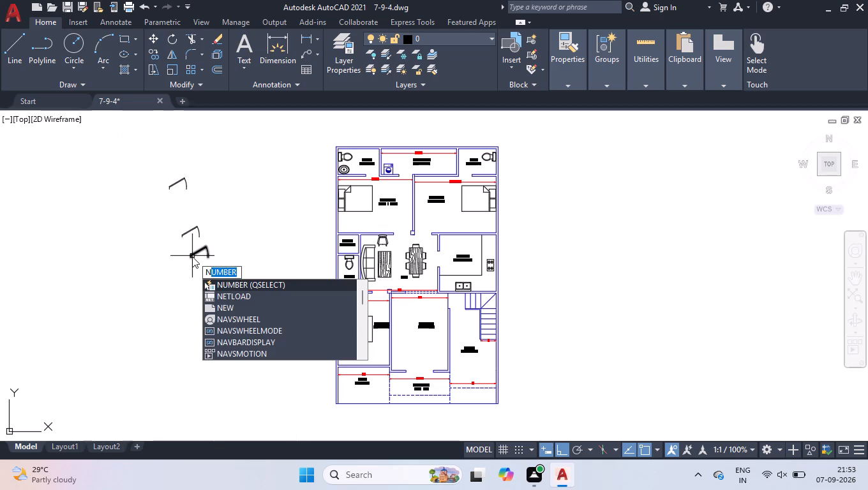
{"action": "key", "text": "BackSpace"}
{"action": "key", "text": "BackSpace"}
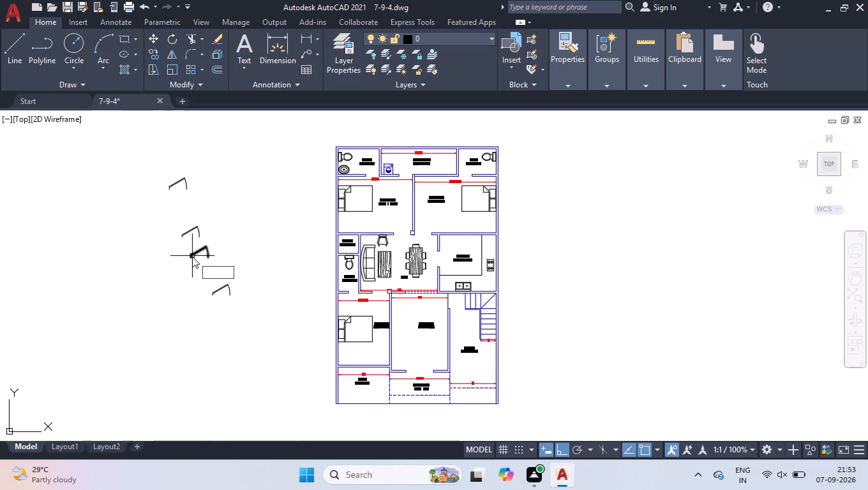
{"action": "left_click", "coordinate": [230, 231]}
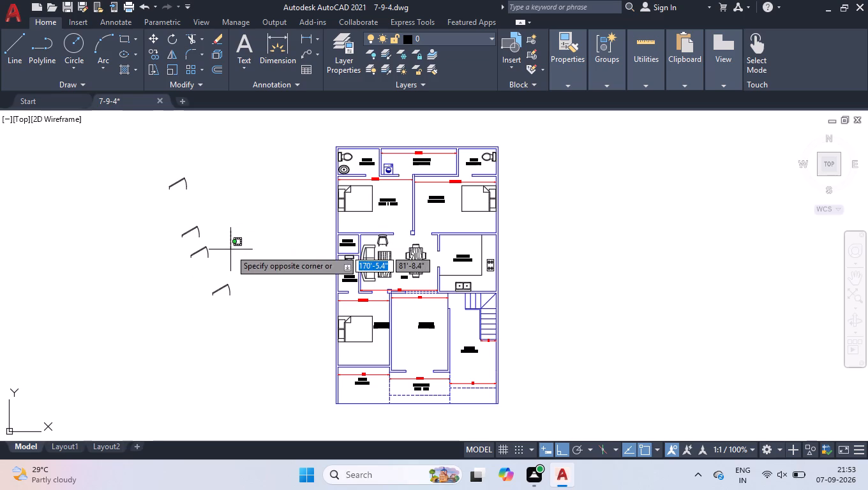
{"action": "left_click", "coordinate": [228, 242]}
Place six more Door - Imperial blocks around the existing ones outside the plan.
{"action": "key", "text": "space"}
{"action": "left_click", "coordinate": [221, 244]}
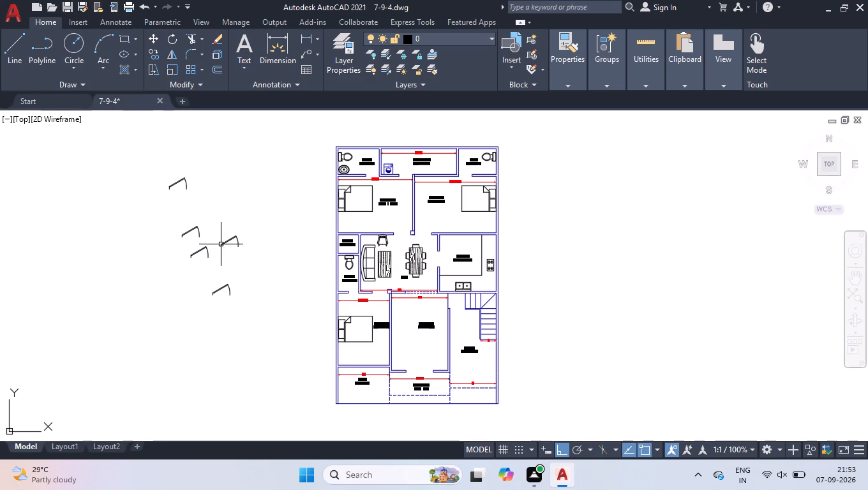
{"action": "key", "text": "space"}
{"action": "left_click", "coordinate": [232, 194]}
{"action": "key", "text": "space"}
{"action": "left_click", "coordinate": [207, 199]}
{"action": "key", "text": "space"}
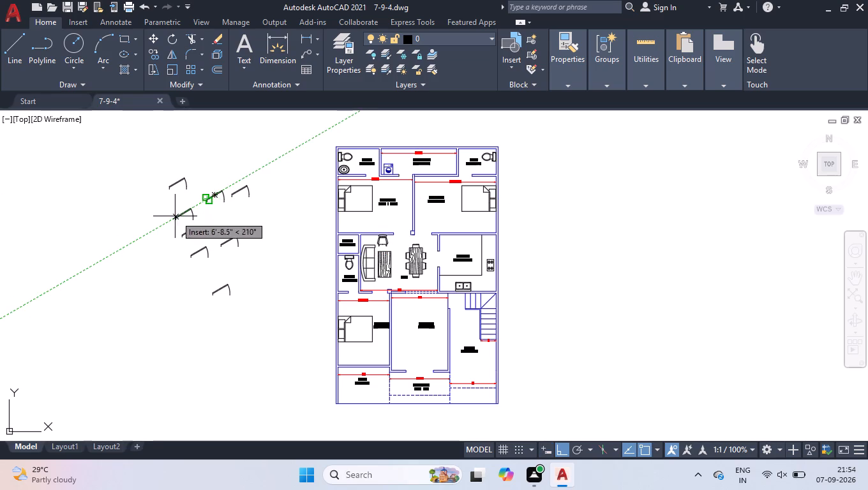
{"action": "left_click", "coordinate": [175, 216]}
{"action": "key", "text": "space"}
{"action": "left_click", "coordinate": [136, 200]}
{"action": "key", "text": "space"}
{"action": "left_click", "coordinate": [146, 224]}
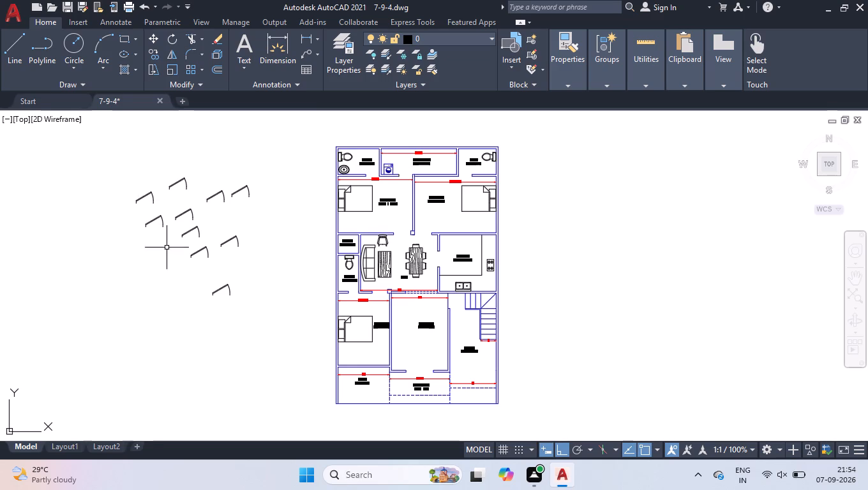
Set the opening angle of all ten door blocks to Open 90º and deselect them.
{"action": "left_click", "coordinate": [308, 127]}
{"action": "left_click", "coordinate": [147, 327]}
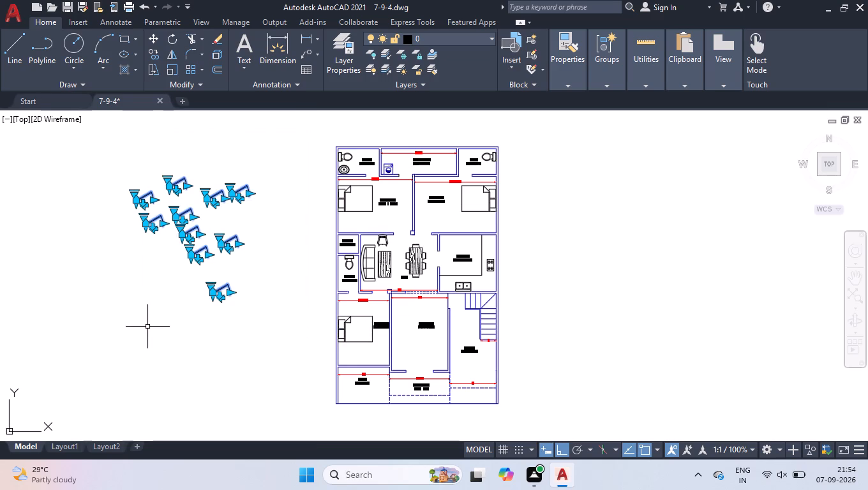
{"action": "key", "text": "ctrl+1"}
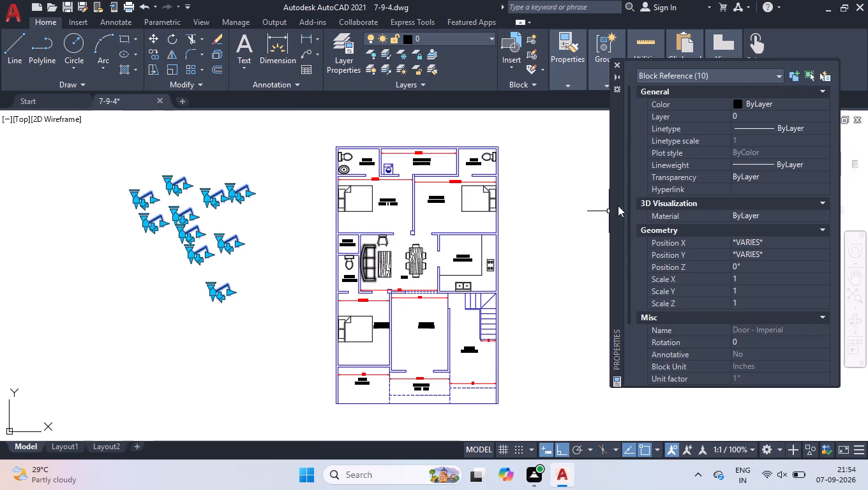
{"action": "scroll", "coordinate": [716, 205], "scroll_direction": "down", "scroll_amount": 8}
{"action": "double_click", "coordinate": [758, 372]}
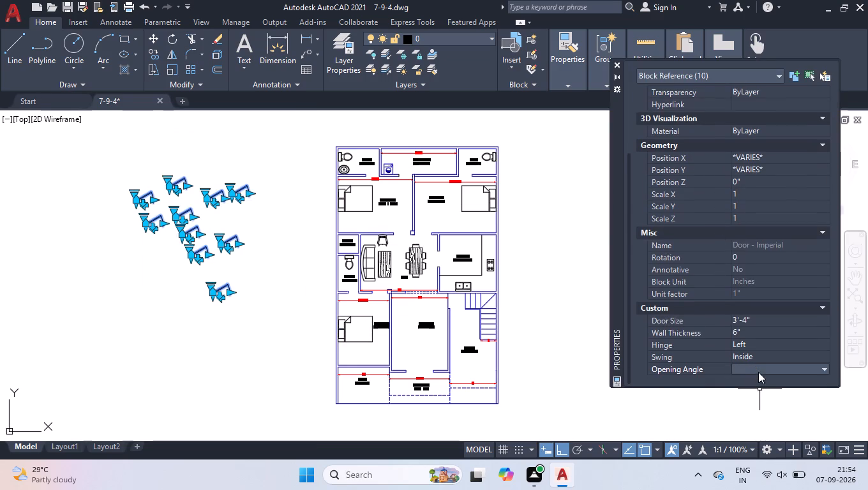
{"action": "left_click", "coordinate": [757, 419]}
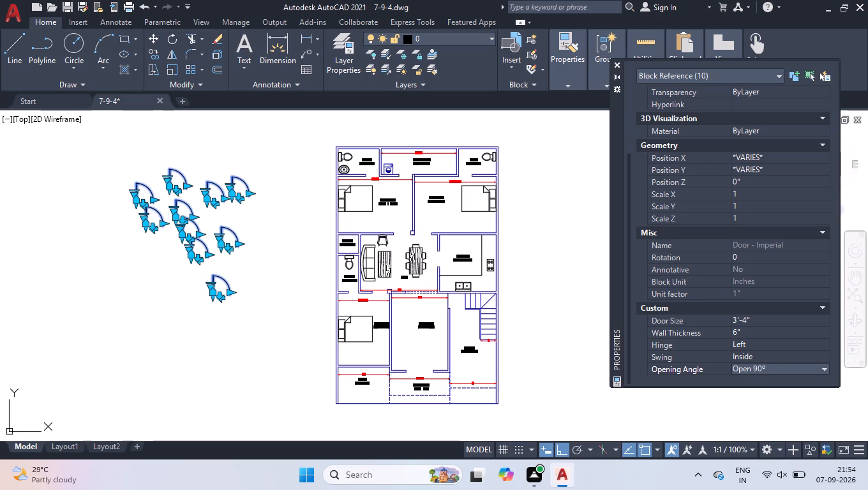
{"action": "left_click", "coordinate": [618, 66]}
{"action": "right_click", "coordinate": [253, 326]}
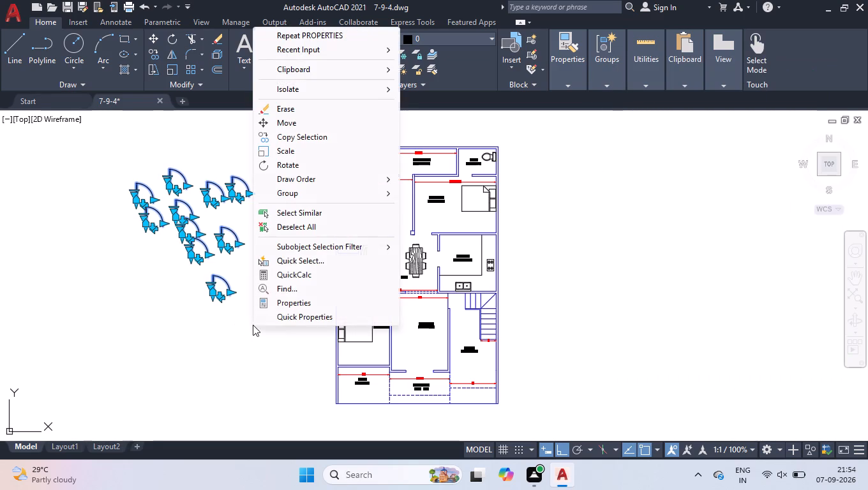
{"action": "left_click", "coordinate": [302, 230]}
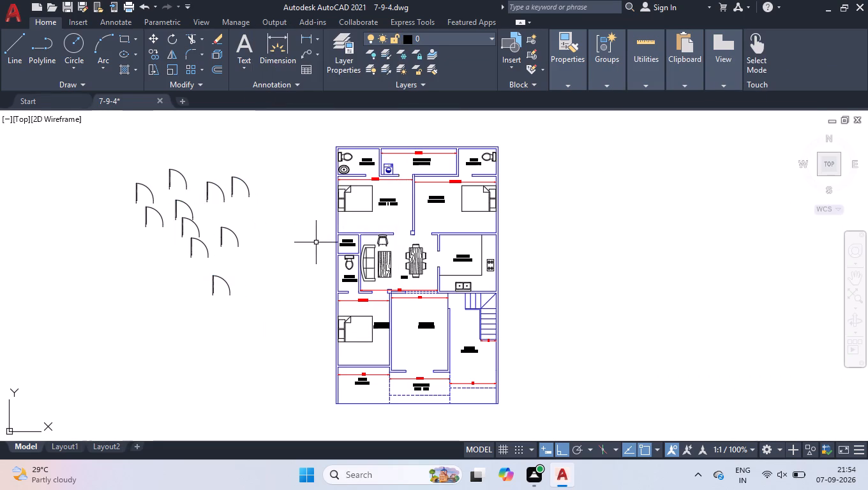
Flip the hinge side of the uppermost door block nearest the plan so it is mirrored horizontally.
{"action": "left_click", "coordinate": [241, 179]}
{"action": "scroll", "coordinate": [246, 186], "scroll_direction": "up", "scroll_amount": 1}
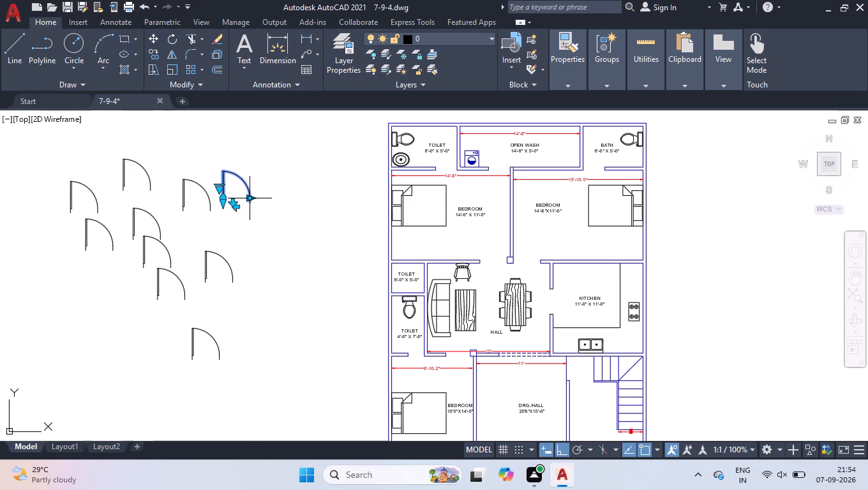
{"action": "scroll", "coordinate": [226, 195], "scroll_direction": "up", "scroll_amount": 4}
{"action": "left_click", "coordinate": [257, 244]}
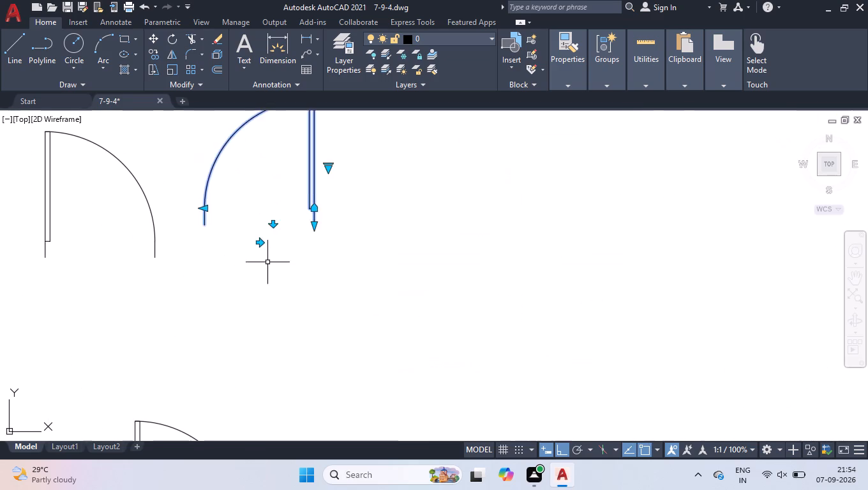
{"action": "scroll", "coordinate": [271, 283], "scroll_direction": "down", "scroll_amount": 2}
{"action": "scroll", "coordinate": [290, 255], "scroll_direction": "up", "scroll_amount": 2}
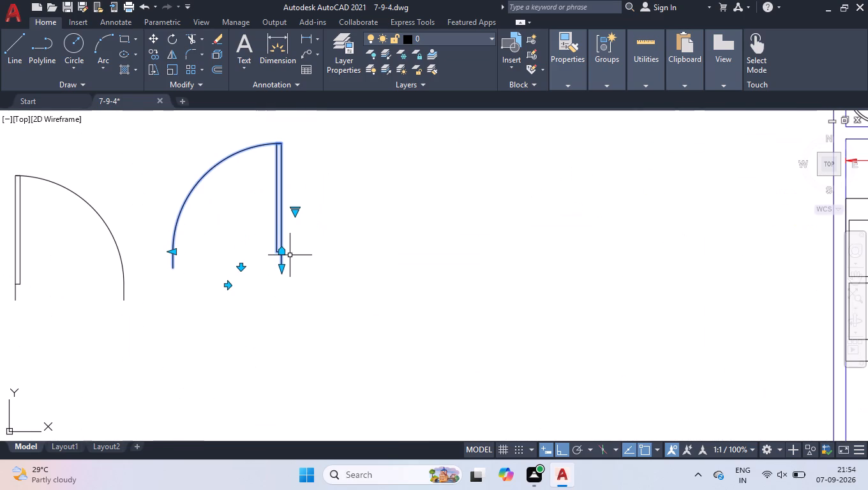
Move the mirrored door block by its hinge-side end point to the wall corner at the upper 8'-0" X 5'-0" toilet opening beside the open wash.
{"action": "type", "text": "MOV"}
{"action": "key", "text": "Return"}
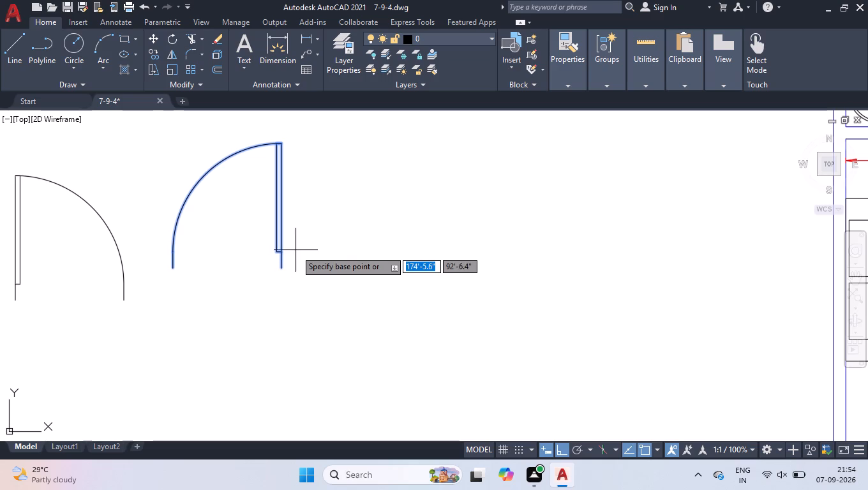
{"action": "left_click", "coordinate": [280, 270]}
{"action": "scroll", "coordinate": [283, 275], "scroll_direction": "down", "scroll_amount": 3}
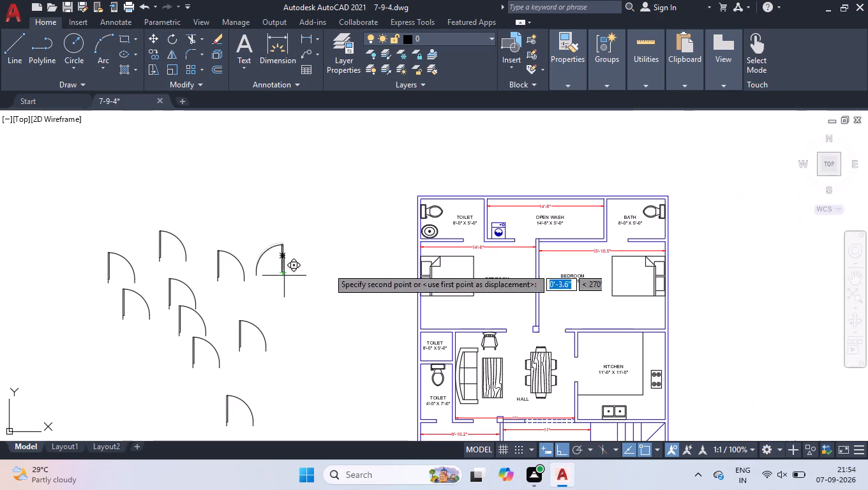
{"action": "scroll", "coordinate": [460, 251], "scroll_direction": "up", "scroll_amount": 3}
{"action": "scroll", "coordinate": [525, 152], "scroll_direction": "up", "scroll_amount": 2}
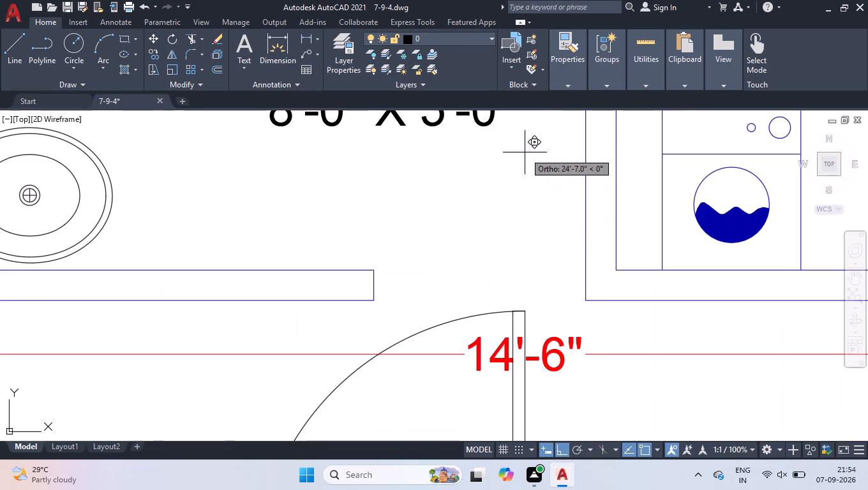
{"action": "left_click", "coordinate": [590, 299]}
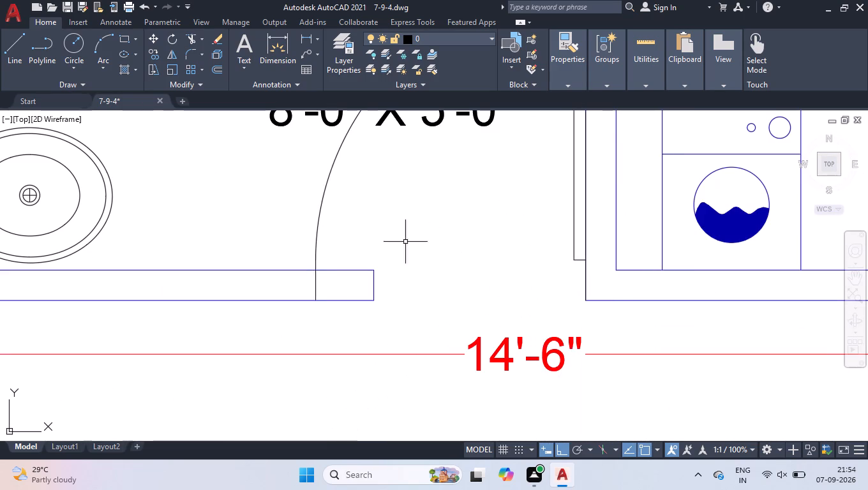
Reduce the toilet door's width to 2'-8" with its width grip.
{"action": "left_click", "coordinate": [331, 184]}
{"action": "left_click", "coordinate": [299, 182]}
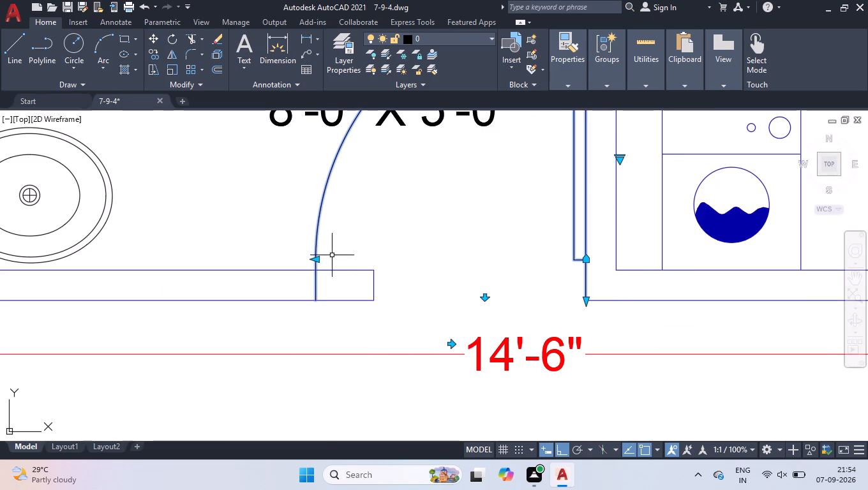
{"action": "left_click", "coordinate": [320, 260]}
{"action": "left_click", "coordinate": [322, 264]}
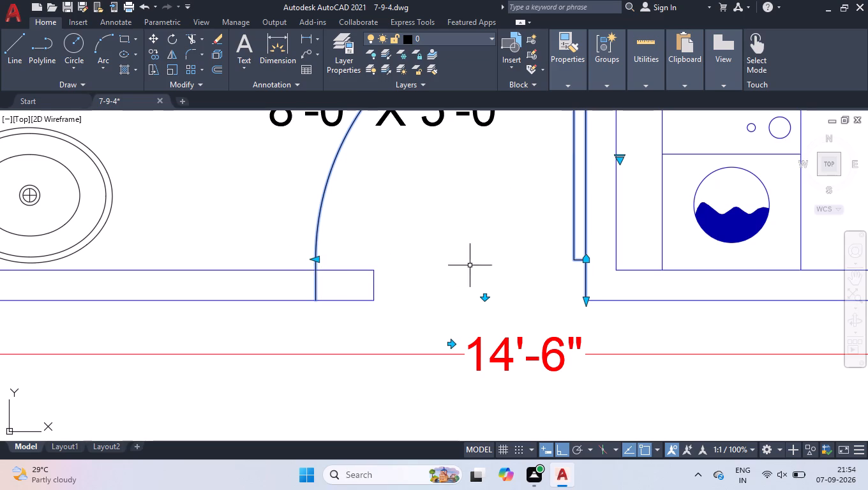
{"action": "left_click", "coordinate": [315, 258]}
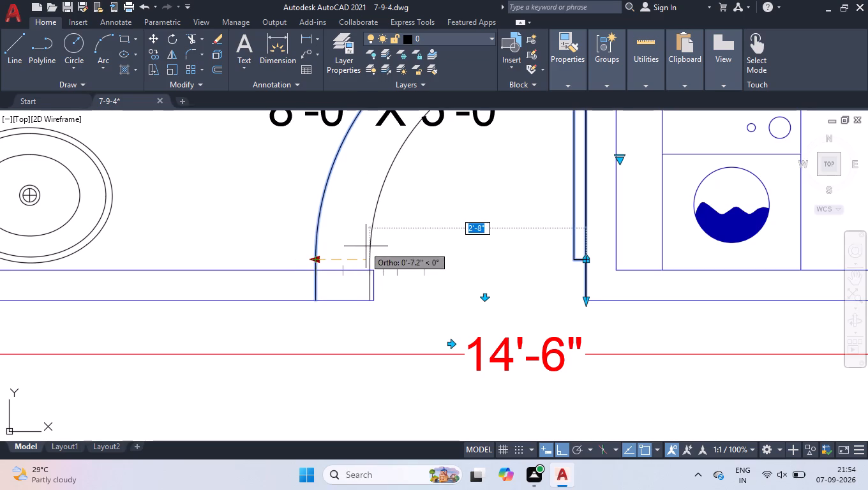
{"action": "left_click", "coordinate": [366, 246]}
Shift the end line of the wall at the toilet opening inward so it aligns with the door's jamb.
{"action": "scroll", "coordinate": [328, 359], "scroll_direction": "up", "scroll_amount": 3}
{"action": "scroll", "coordinate": [304, 411], "scroll_direction": "down", "scroll_amount": 3}
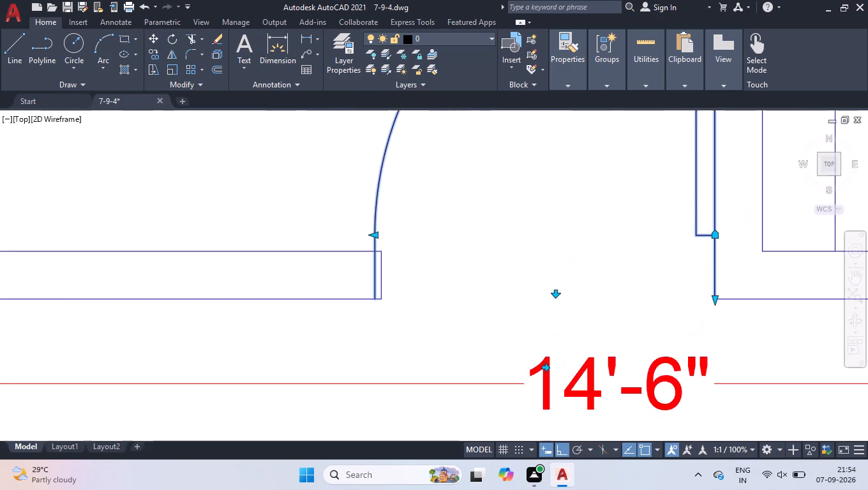
{"action": "scroll", "coordinate": [325, 357], "scroll_direction": "up", "scroll_amount": 4}
{"action": "scroll", "coordinate": [333, 322], "scroll_direction": "down", "scroll_amount": 3}
{"action": "scroll", "coordinate": [333, 264], "scroll_direction": "up", "scroll_amount": 3}
{"action": "scroll", "coordinate": [423, 256], "scroll_direction": "down", "scroll_amount": 1}
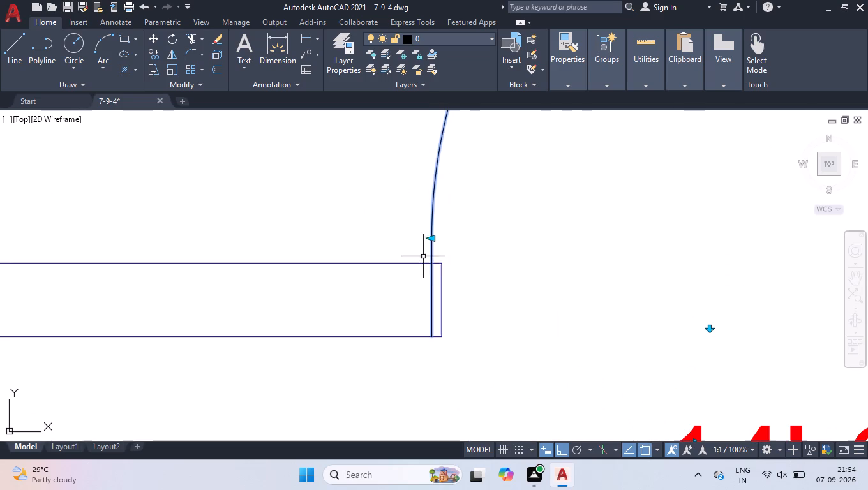
{"action": "scroll", "coordinate": [423, 256], "scroll_direction": "down", "scroll_amount": 1}
{"action": "left_click", "coordinate": [412, 238]}
{"action": "left_click", "coordinate": [465, 382]}
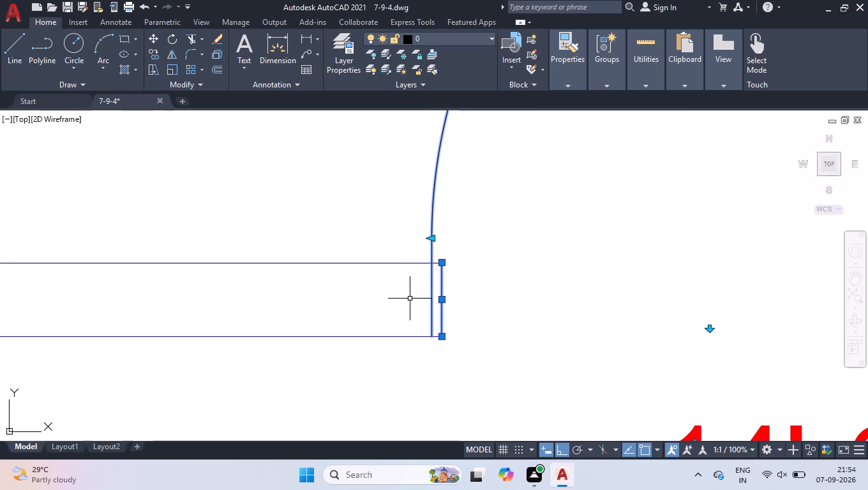
{"action": "scroll", "coordinate": [412, 297], "scroll_direction": "up", "scroll_amount": 2}
{"action": "left_click", "coordinate": [479, 305]}
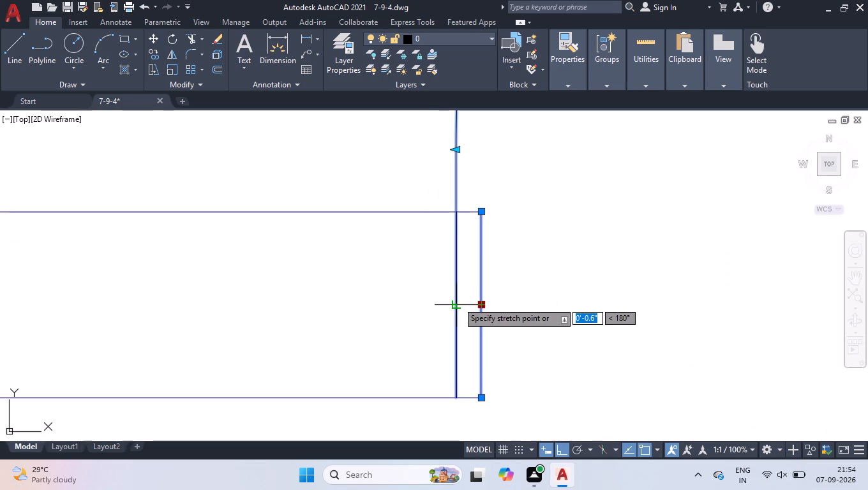
{"action": "left_click", "coordinate": [458, 301]}
Trim the two wall lines that overhang past the shifted wall end at the toilet opening.
{"action": "type", "text": "TR\\"}
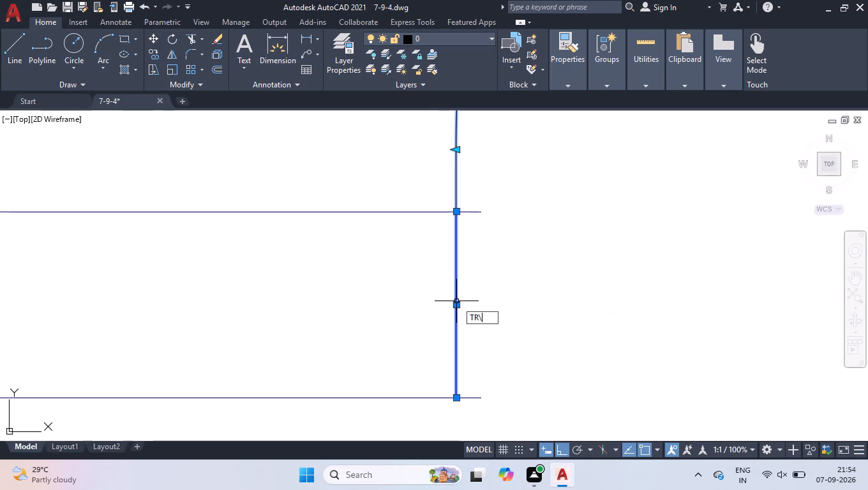
{"action": "key", "text": "BackSpace"}
{"action": "key", "text": "Return"}
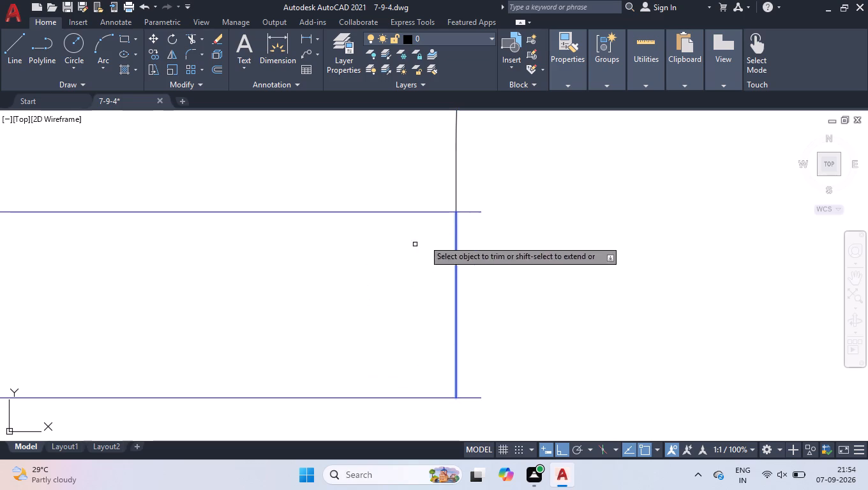
{"action": "left_click", "coordinate": [479, 198]}
{"action": "left_click", "coordinate": [469, 407]}
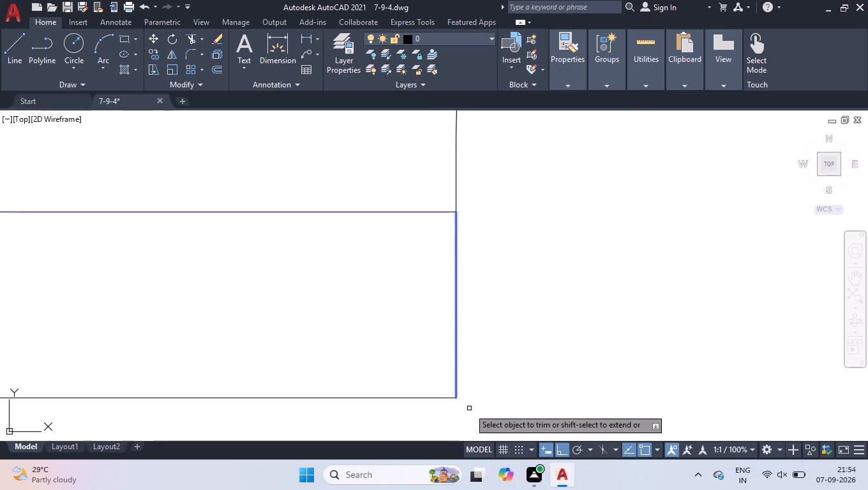
{"action": "key", "text": "Return"}
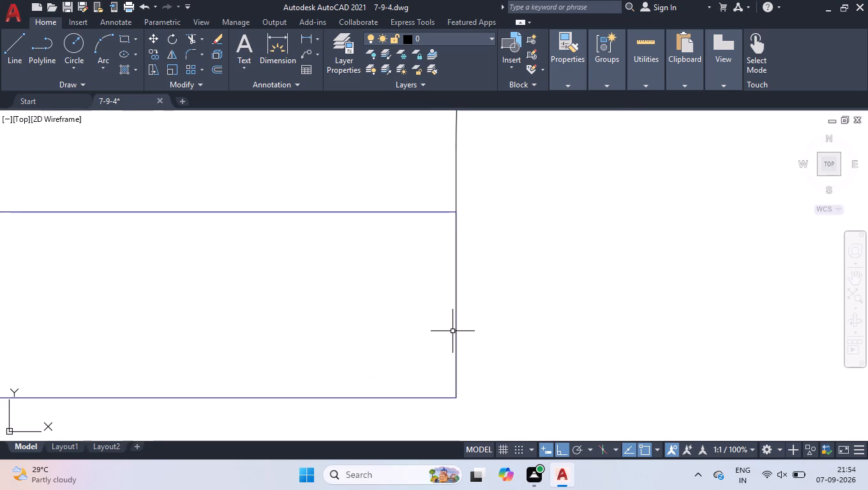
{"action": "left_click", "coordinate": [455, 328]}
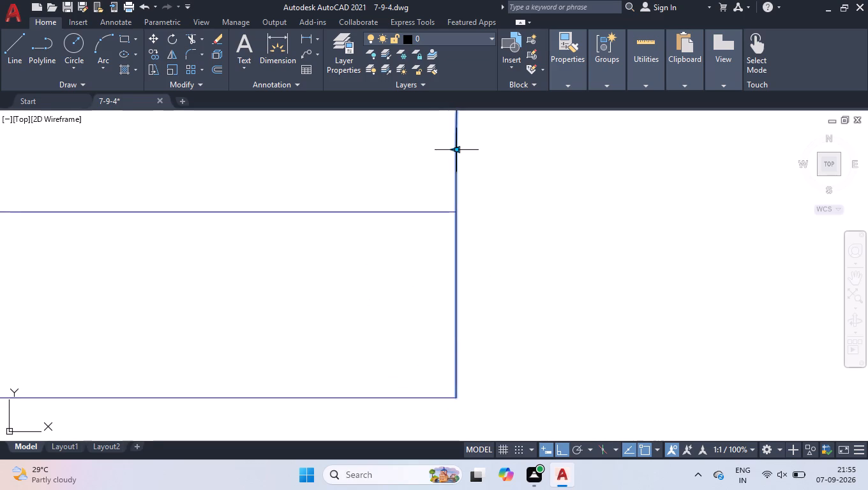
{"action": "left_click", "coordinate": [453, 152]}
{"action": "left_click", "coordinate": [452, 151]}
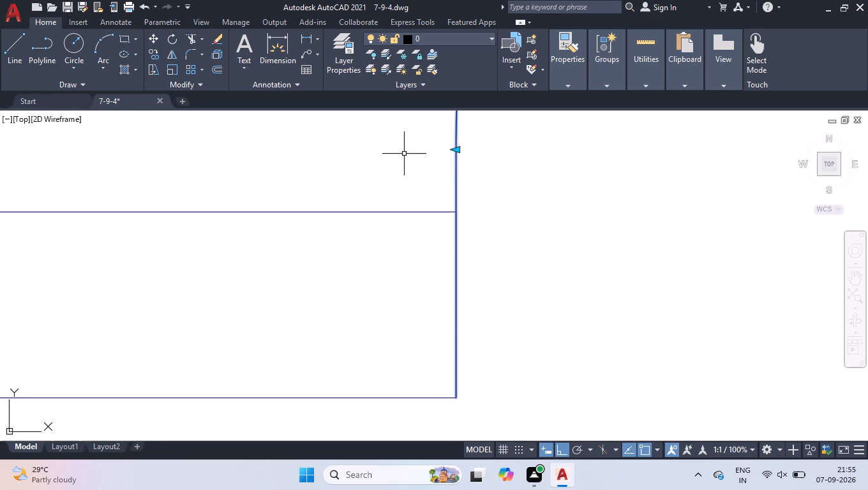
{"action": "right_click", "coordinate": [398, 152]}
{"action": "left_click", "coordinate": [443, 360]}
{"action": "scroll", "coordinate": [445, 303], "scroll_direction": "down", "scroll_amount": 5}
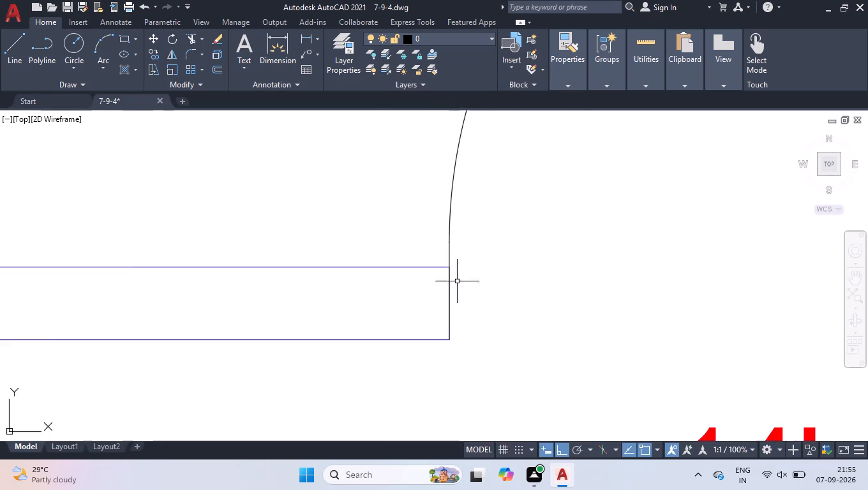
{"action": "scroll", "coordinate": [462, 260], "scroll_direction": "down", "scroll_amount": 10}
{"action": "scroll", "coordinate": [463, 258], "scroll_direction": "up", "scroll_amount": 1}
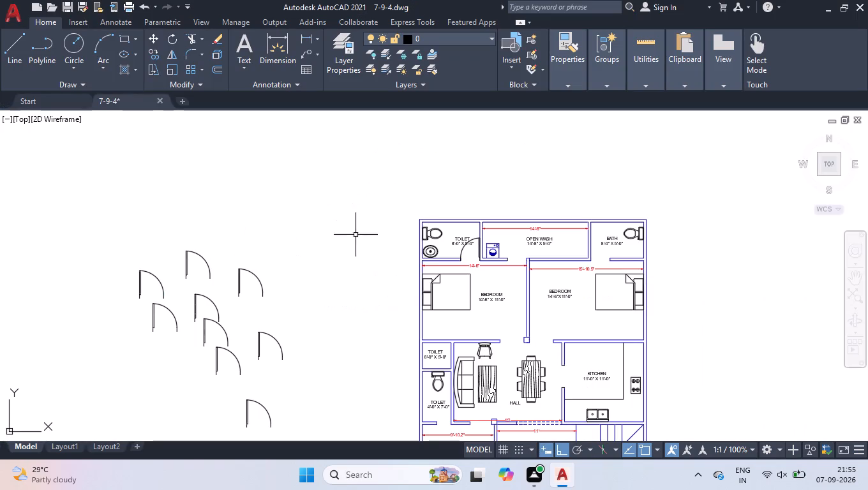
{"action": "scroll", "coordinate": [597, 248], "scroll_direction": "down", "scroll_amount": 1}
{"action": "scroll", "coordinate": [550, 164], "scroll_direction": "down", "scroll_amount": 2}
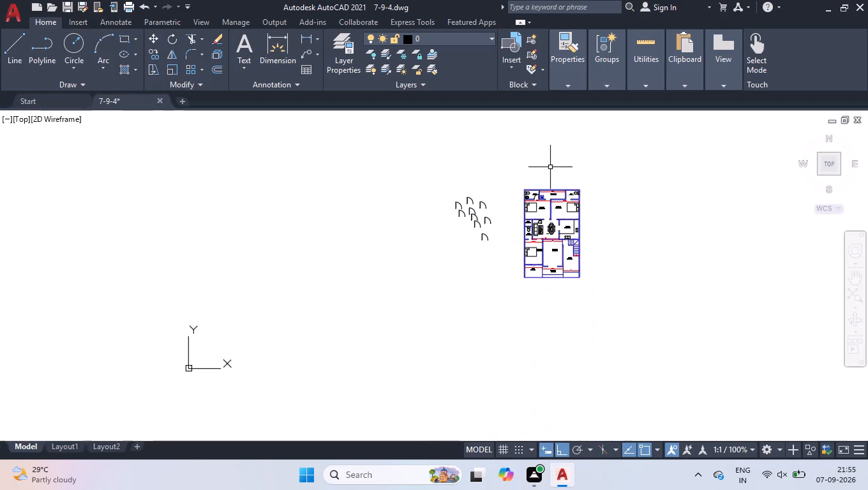
Move the spare door block nearest the plan's upper rooms by its hinge-side end point to the wall corner at the bath opening.
{"action": "scroll", "coordinate": [581, 225], "scroll_direction": "up", "scroll_amount": 2}
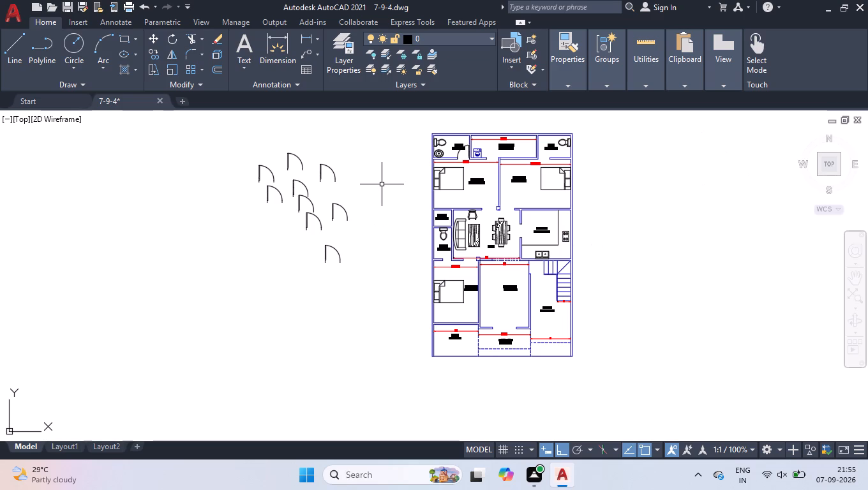
{"action": "scroll", "coordinate": [338, 163], "scroll_direction": "up", "scroll_amount": 1}
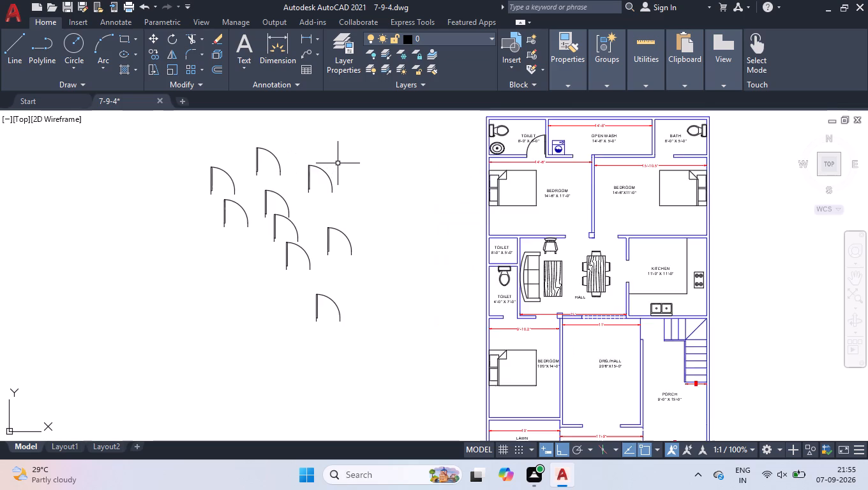
{"action": "scroll", "coordinate": [338, 163], "scroll_direction": "up", "scroll_amount": 1}
{"action": "left_click", "coordinate": [314, 177]}
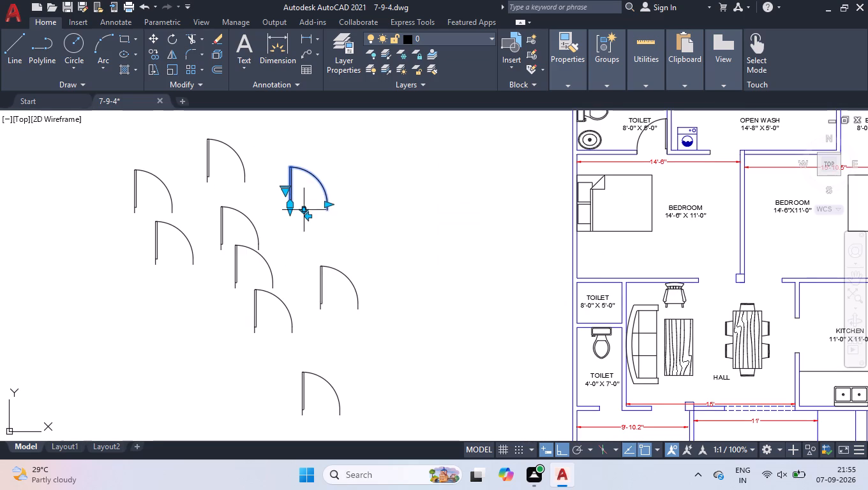
{"action": "type", "text": "MOV"}
{"action": "key", "text": "Return"}
{"action": "scroll", "coordinate": [300, 198], "scroll_direction": "up", "scroll_amount": 4}
{"action": "left_click", "coordinate": [221, 276]}
{"action": "scroll", "coordinate": [225, 278], "scroll_direction": "down", "scroll_amount": 6}
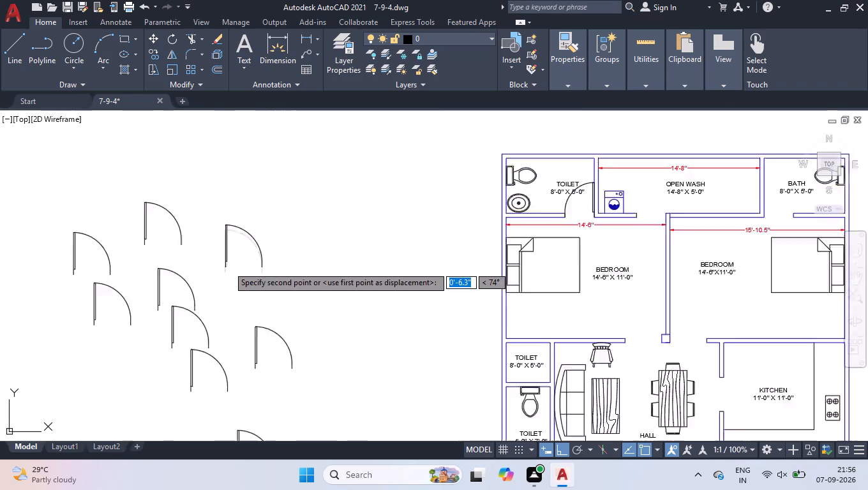
{"action": "scroll", "coordinate": [228, 266], "scroll_direction": "down", "scroll_amount": 2}
{"action": "scroll", "coordinate": [351, 255], "scroll_direction": "up", "scroll_amount": 7}
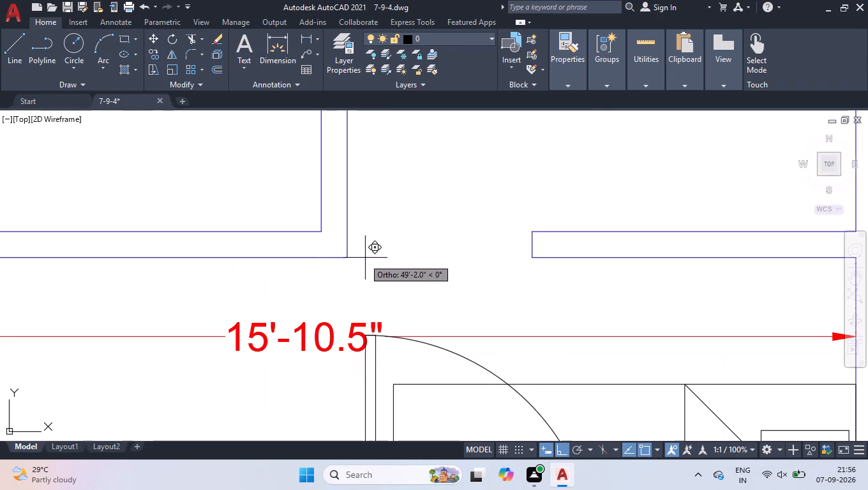
{"action": "left_click", "coordinate": [350, 256]}
Reduce the bath door's width to 2'-8" to fit the opening and deselect it.
{"action": "left_click", "coordinate": [577, 195]}
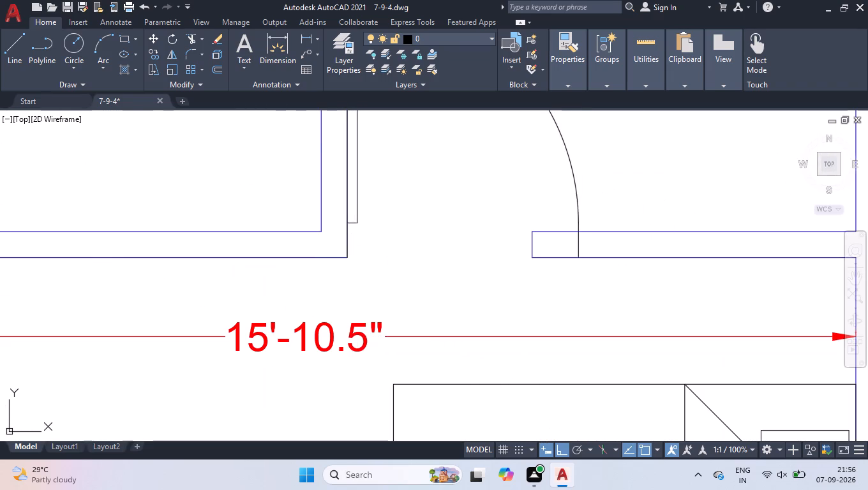
{"action": "scroll", "coordinate": [571, 219], "scroll_direction": "up", "scroll_amount": 2}
{"action": "left_click", "coordinate": [585, 230]}
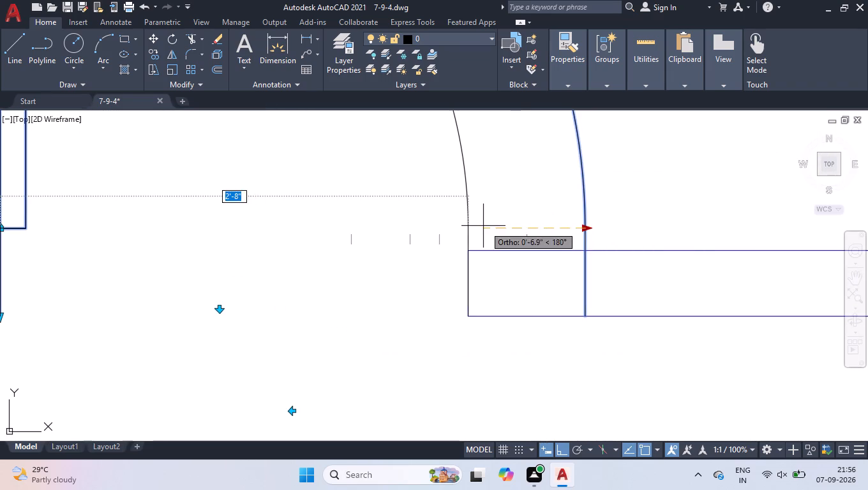
{"action": "left_click", "coordinate": [483, 226]}
{"action": "right_click", "coordinate": [486, 216]}
{"action": "left_click", "coordinate": [514, 355]}
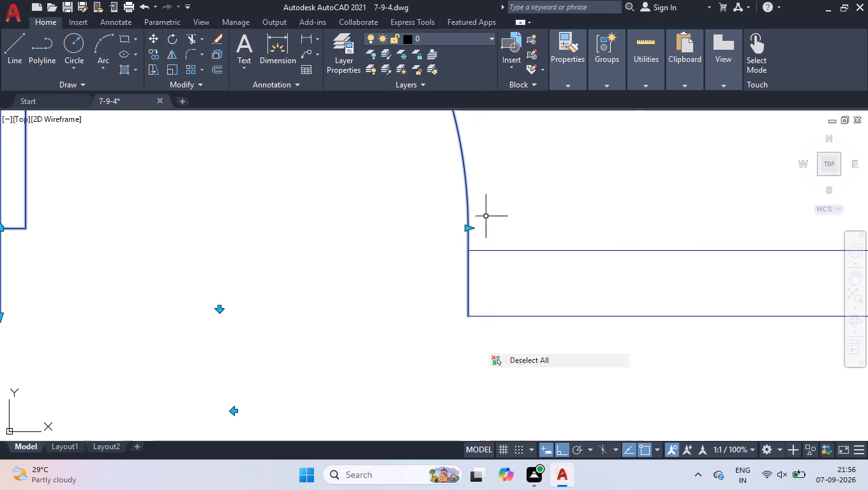
Flip the spare door block nearest the hall-side of the plan vertically so its leaf swings downward.
{"action": "scroll", "coordinate": [535, 281], "scroll_direction": "down", "scroll_amount": 7}
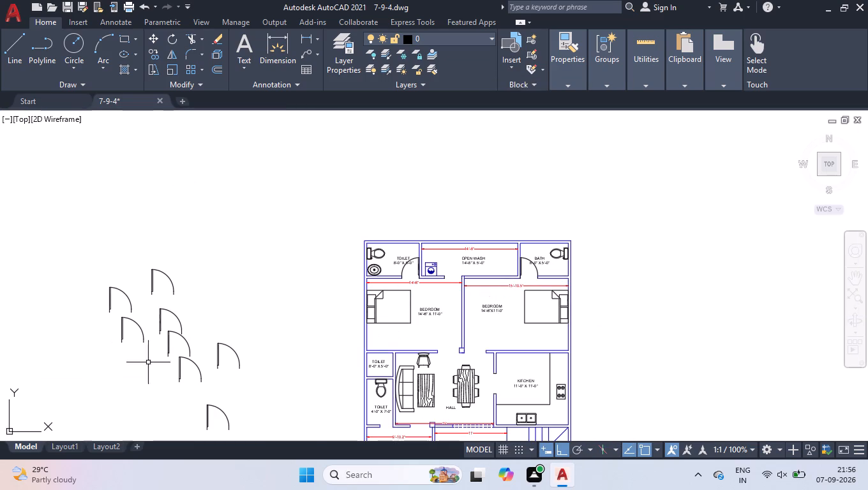
{"action": "scroll", "coordinate": [235, 304], "scroll_direction": "down", "scroll_amount": 1}
{"action": "scroll", "coordinate": [219, 347], "scroll_direction": "up", "scroll_amount": 3}
{"action": "left_click", "coordinate": [232, 330]}
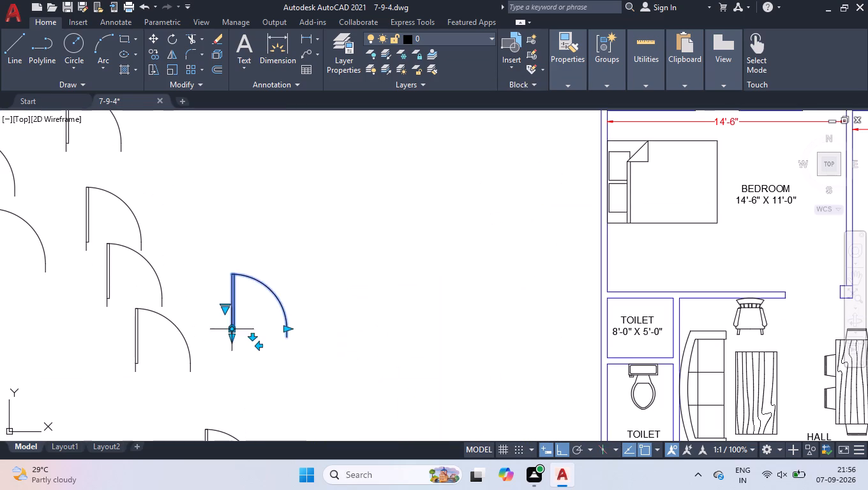
{"action": "scroll", "coordinate": [236, 328], "scroll_direction": "up", "scroll_amount": 2}
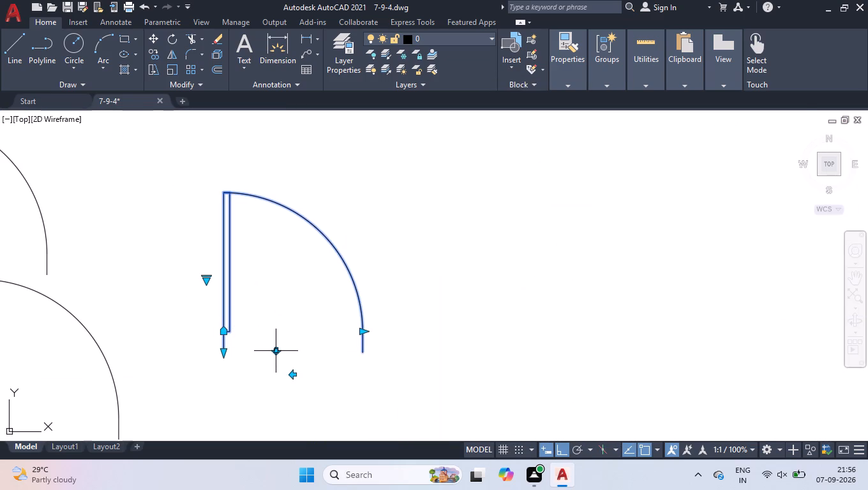
{"action": "left_click", "coordinate": [273, 350]}
Move the flipped door block by its hinge-side end point to the wall end beside the washing machine at the open wash opening.
{"action": "type", "text": "MOV"}
{"action": "key", "text": "Return"}
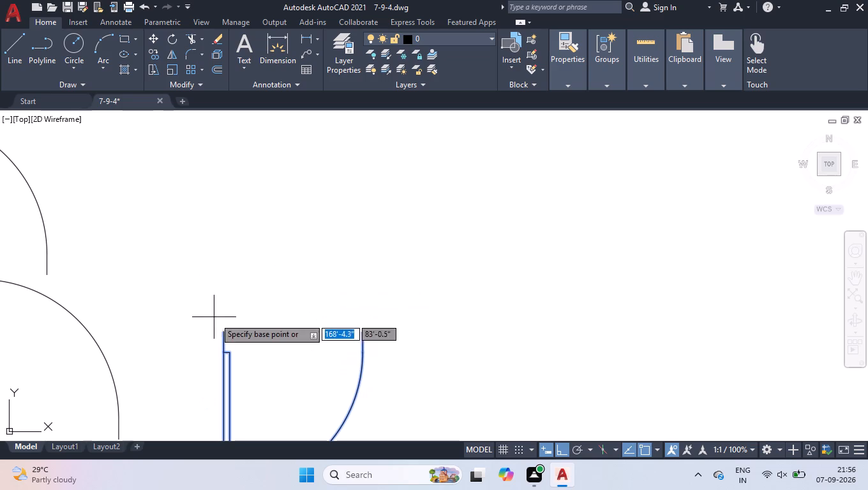
{"action": "left_click", "coordinate": [223, 330]}
{"action": "scroll", "coordinate": [244, 283], "scroll_direction": "down", "scroll_amount": 3}
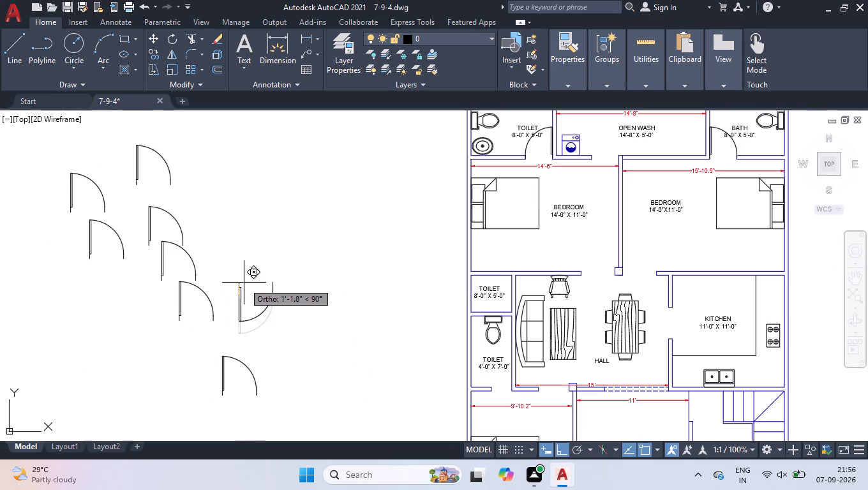
{"action": "scroll", "coordinate": [244, 283], "scroll_direction": "down", "scroll_amount": 1}
{"action": "scroll", "coordinate": [438, 187], "scroll_direction": "up", "scroll_amount": 3}
{"action": "scroll", "coordinate": [521, 236], "scroll_direction": "up", "scroll_amount": 3}
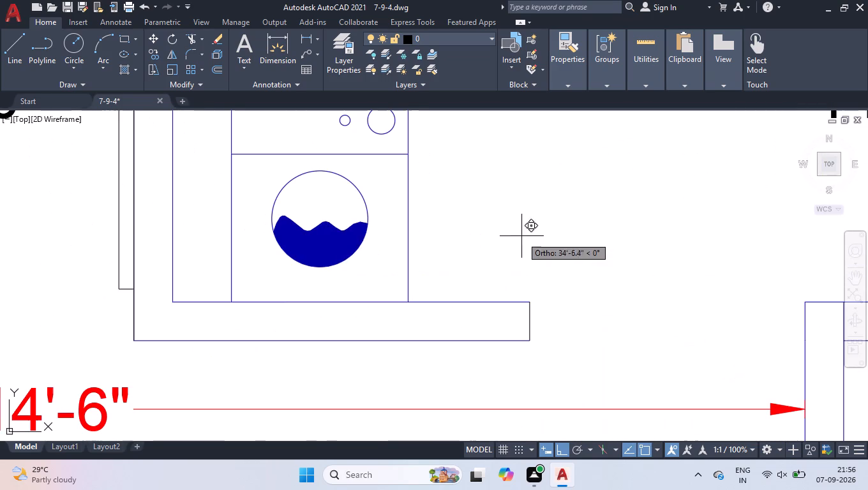
{"action": "left_click", "coordinate": [528, 302]}
{"action": "scroll", "coordinate": [520, 256], "scroll_direction": "down", "scroll_amount": 4}
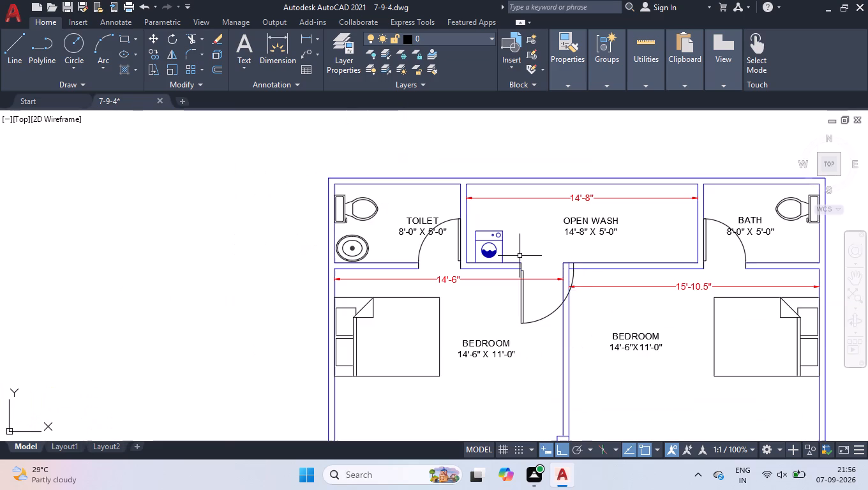
Reduce the open wash door's width so its arc ends at the partition wall between the two upper bedrooms, and deselect it.
{"action": "left_click", "coordinate": [572, 275]}
{"action": "scroll", "coordinate": [571, 272], "scroll_direction": "up", "scroll_amount": 3}
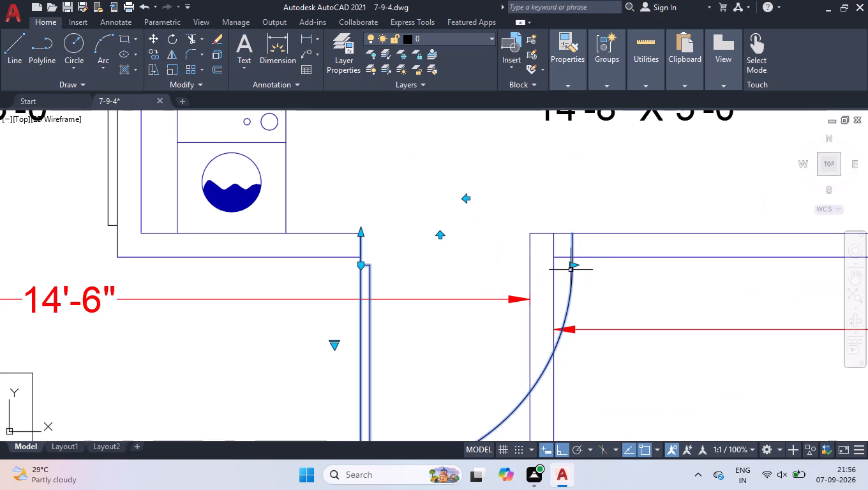
{"action": "left_click", "coordinate": [569, 265]}
{"action": "left_click", "coordinate": [579, 276]}
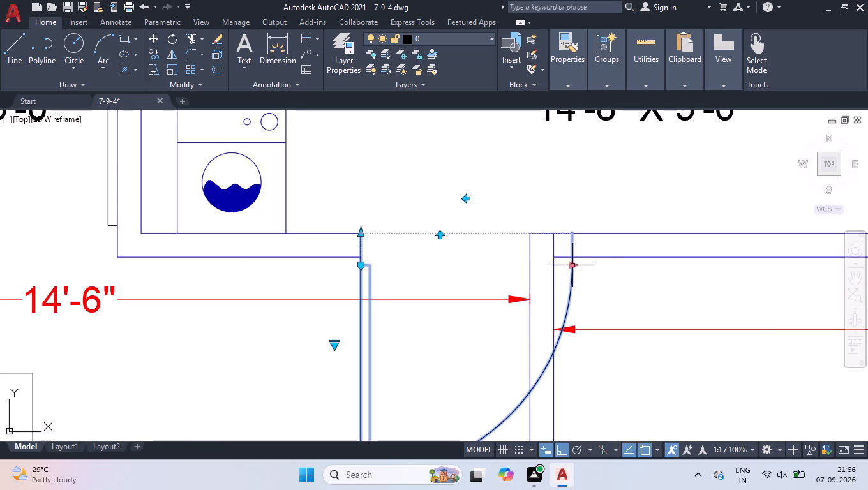
{"action": "left_click", "coordinate": [574, 265]}
{"action": "left_click", "coordinate": [537, 270]}
{"action": "right_click", "coordinate": [536, 269]}
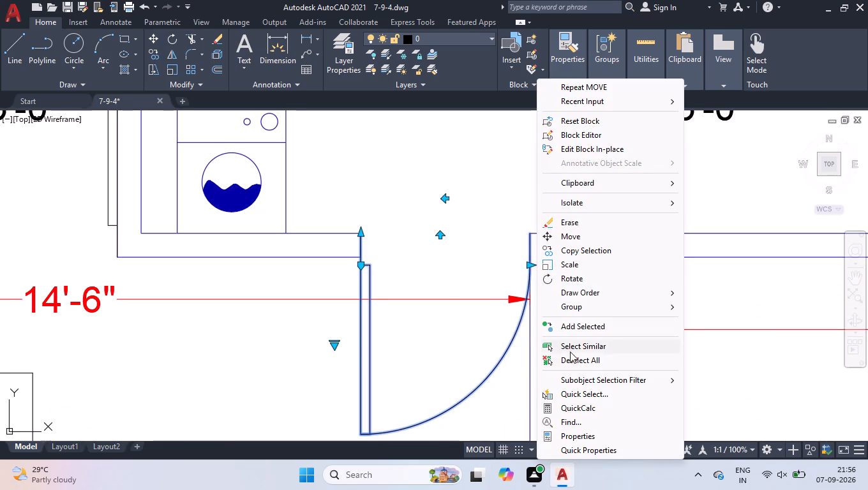
{"action": "left_click", "coordinate": [576, 364]}
Move the lowest spare door block by its hinge-side end point to the column's lower corner at the opening of the bedroom below the bath.
{"action": "scroll", "coordinate": [0, 0], "scroll_direction": "down", "scroll_amount": 3}
{"action": "scroll", "coordinate": [241, 239], "scroll_direction": "down", "scroll_amount": 4}
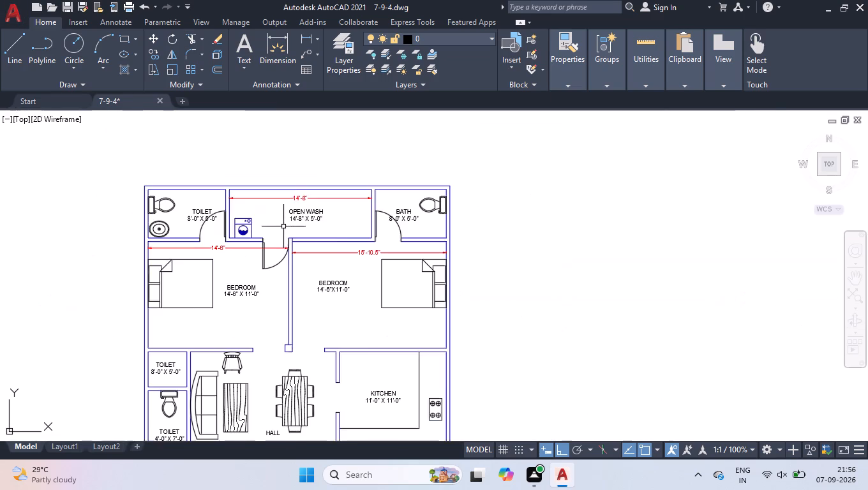
{"action": "scroll", "coordinate": [296, 231], "scroll_direction": "down", "scroll_amount": 2}
{"action": "scroll", "coordinate": [214, 245], "scroll_direction": "up", "scroll_amount": 1}
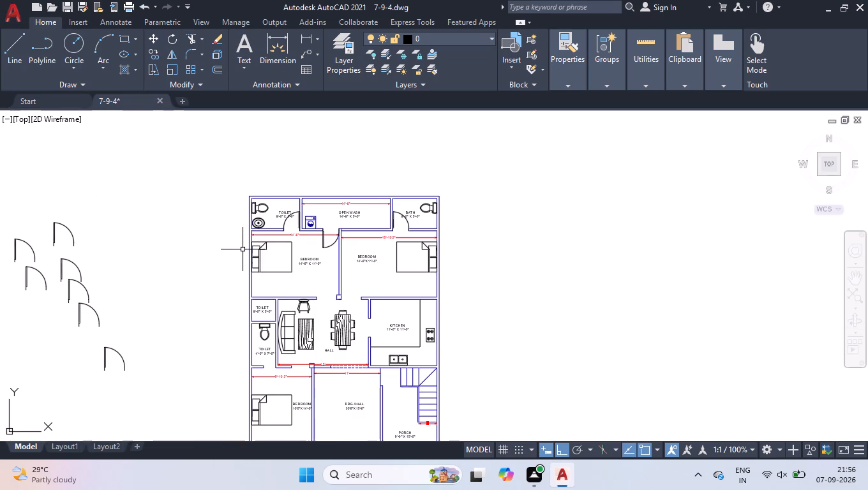
{"action": "scroll", "coordinate": [401, 257], "scroll_direction": "down", "scroll_amount": 1}
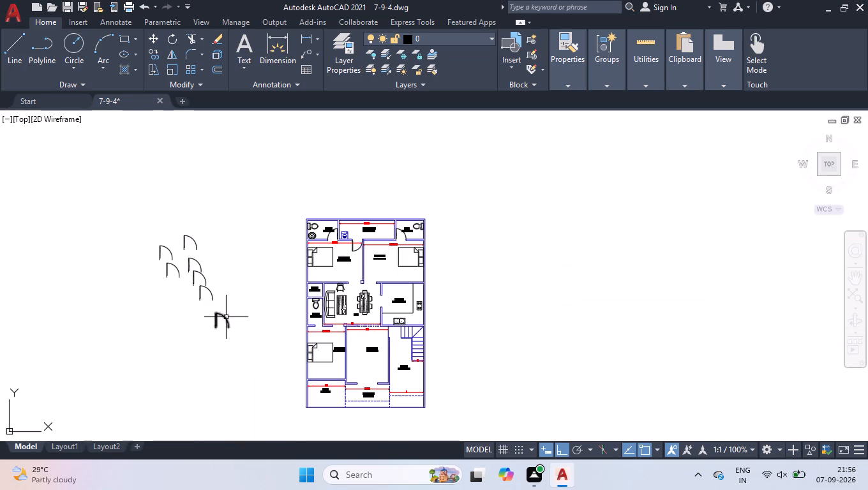
{"action": "left_click", "coordinate": [227, 317]}
{"action": "scroll", "coordinate": [216, 326], "scroll_direction": "up", "scroll_amount": 3}
{"action": "type", "text": "MOV"}
{"action": "key", "text": "Return"}
{"action": "scroll", "coordinate": [216, 330], "scroll_direction": "up", "scroll_amount": 1}
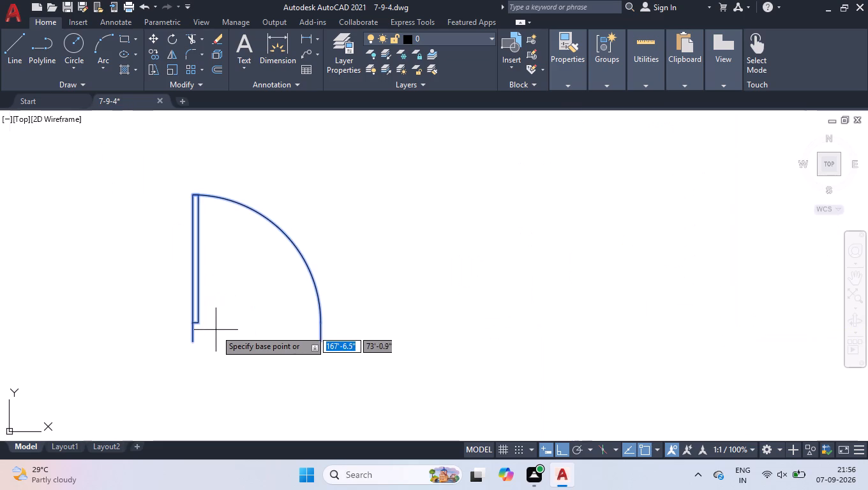
{"action": "scroll", "coordinate": [216, 330], "scroll_direction": "up", "scroll_amount": 1}
{"action": "left_click", "coordinate": [191, 341]}
{"action": "scroll", "coordinate": [256, 286], "scroll_direction": "down", "scroll_amount": 3}
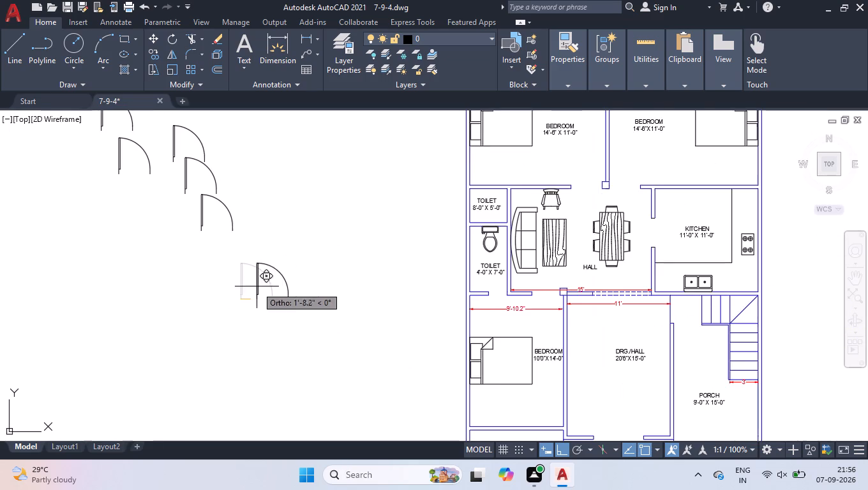
{"action": "scroll", "coordinate": [274, 288], "scroll_direction": "down", "scroll_amount": 1}
{"action": "scroll", "coordinate": [486, 221], "scroll_direction": "up", "scroll_amount": 4}
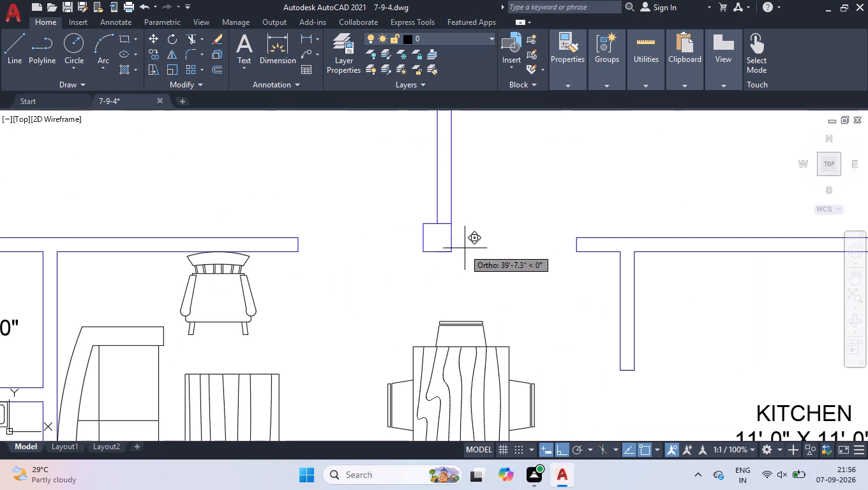
{"action": "left_click", "coordinate": [455, 252]}
Flip the next spare door block horizontally and move it by its hinge-side end point to the column's opposite lower corner at the other upper bedroom's opening.
{"action": "scroll", "coordinate": [284, 251], "scroll_direction": "down", "scroll_amount": 2}
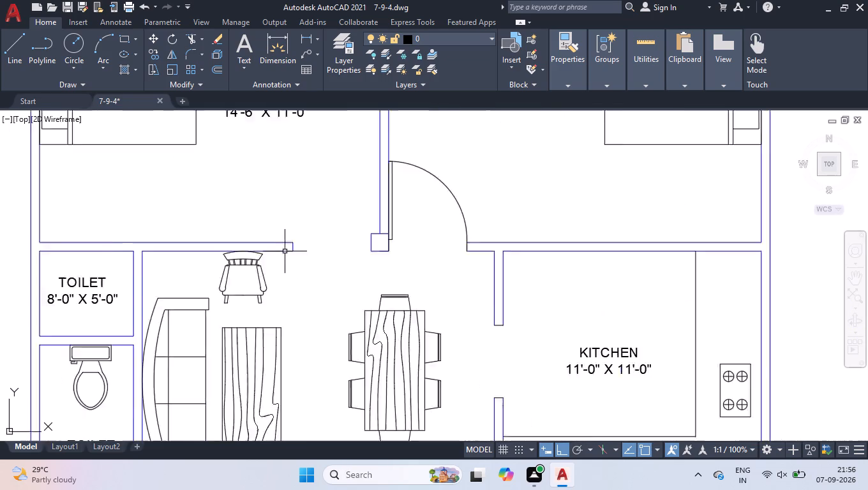
{"action": "scroll", "coordinate": [299, 267], "scroll_direction": "down", "scroll_amount": 2}
{"action": "left_click", "coordinate": [84, 274]}
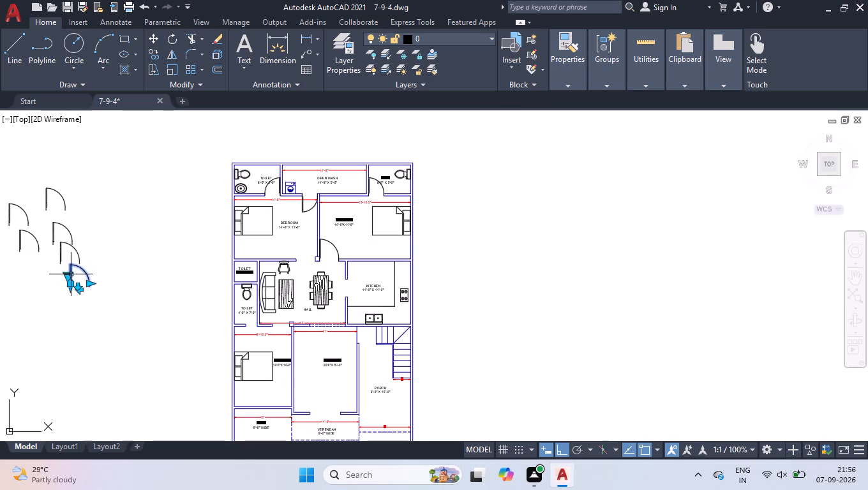
{"action": "scroll", "coordinate": [70, 274], "scroll_direction": "up", "scroll_amount": 2}
{"action": "left_click", "coordinate": [95, 313]}
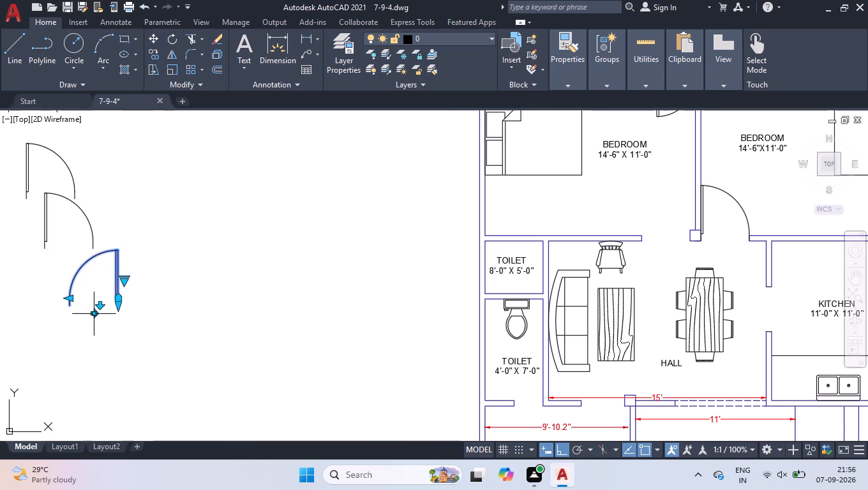
{"action": "key", "text": "space"}
{"action": "left_click", "coordinate": [117, 307]}
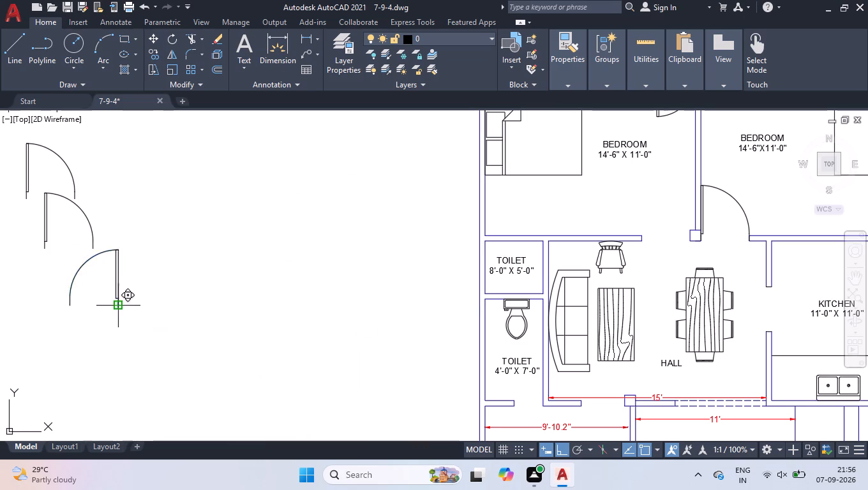
{"action": "scroll", "coordinate": [683, 222], "scroll_direction": "up", "scroll_amount": 4}
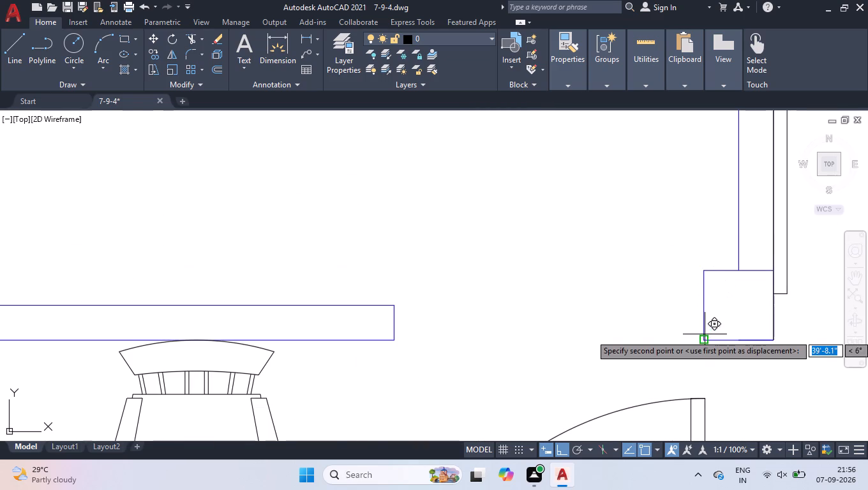
{"action": "left_click", "coordinate": [705, 339]}
Flip another spare door block horizontally and move it by its hinge-side end point to the lower wall corner at the 4'-0" X 7'-0" toilet's opening.
{"action": "scroll", "coordinate": [609, 318], "scroll_direction": "down", "scroll_amount": 6}
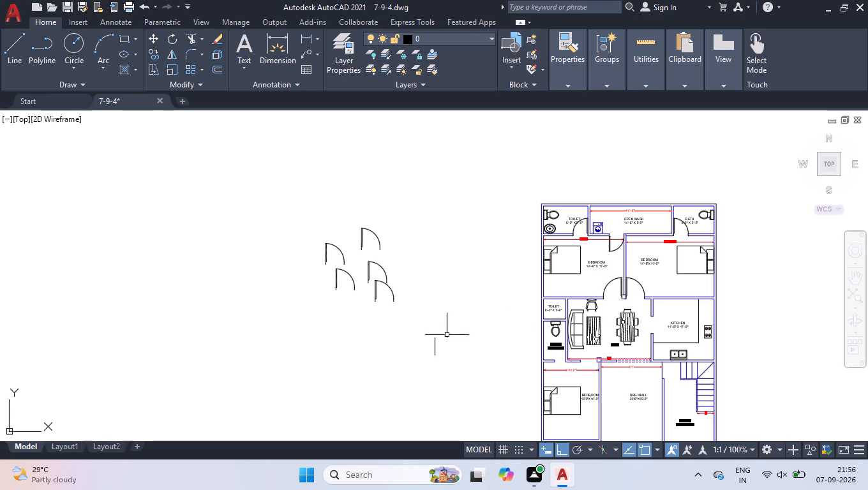
{"action": "scroll", "coordinate": [379, 306], "scroll_direction": "up", "scroll_amount": 3}
{"action": "left_click", "coordinate": [432, 251]}
{"action": "left_click", "coordinate": [405, 270]}
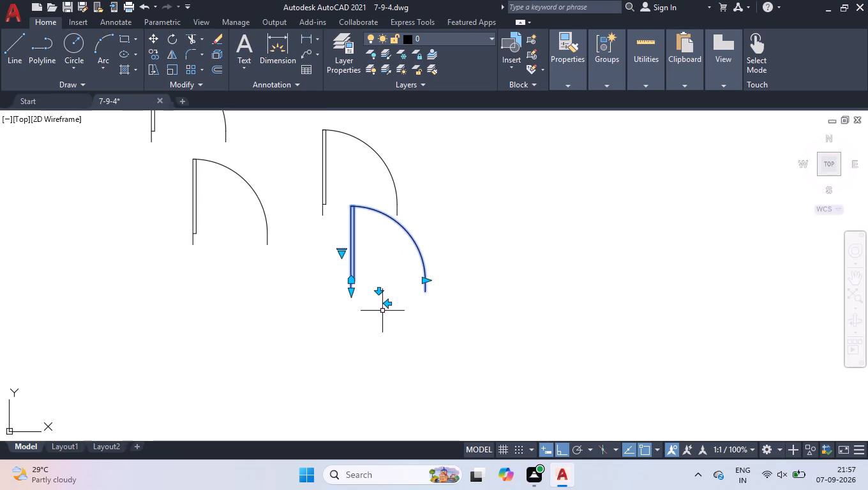
{"action": "left_click", "coordinate": [387, 304]}
{"action": "key", "text": "space"}
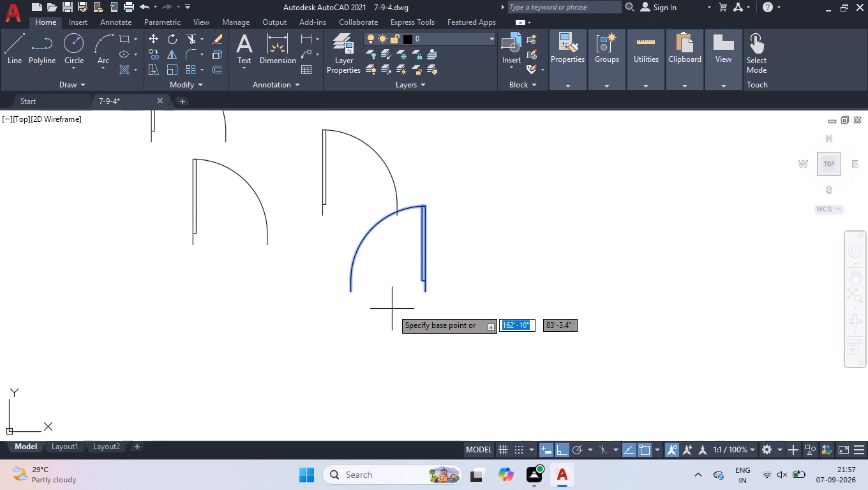
{"action": "left_click", "coordinate": [425, 293]}
{"action": "scroll", "coordinate": [452, 284], "scroll_direction": "down", "scroll_amount": 1}
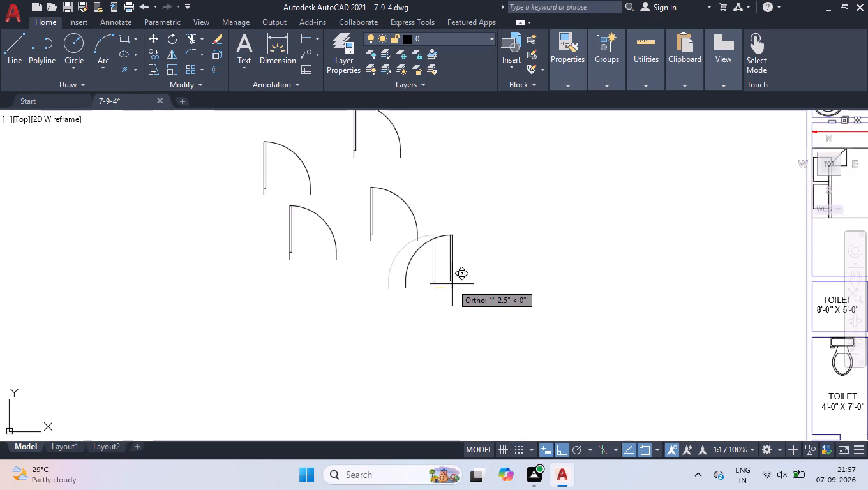
{"action": "scroll", "coordinate": [452, 284], "scroll_direction": "down", "scroll_amount": 2}
{"action": "scroll", "coordinate": [618, 360], "scroll_direction": "up", "scroll_amount": 3}
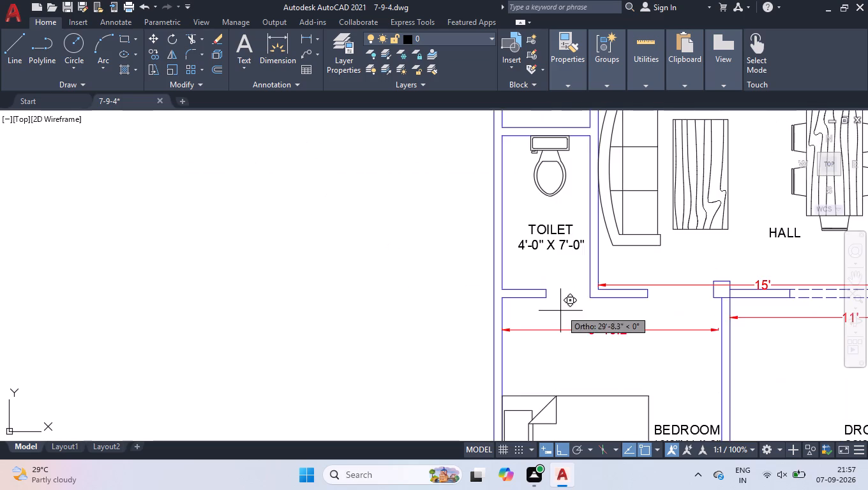
{"action": "scroll", "coordinate": [569, 307], "scroll_direction": "up", "scroll_amount": 3}
{"action": "left_click", "coordinate": [644, 274]}
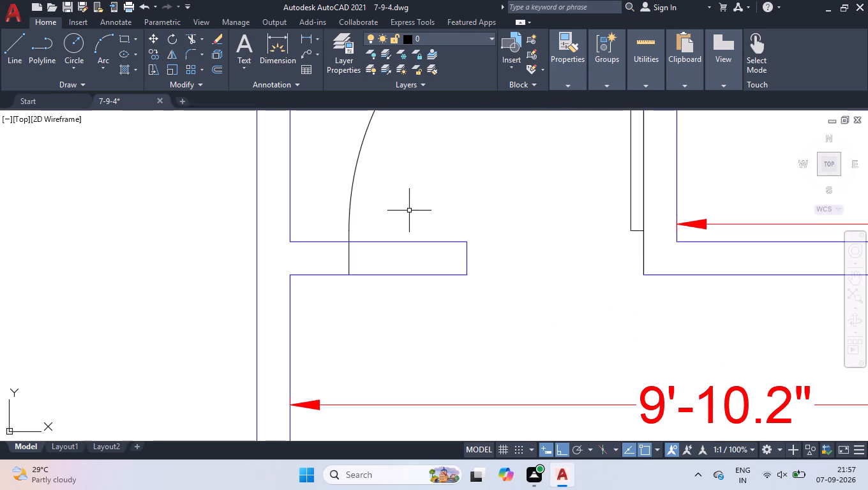
Reduce the 4'-0" X 7'-0" toilet door's width to meet the opposite wall end of its opening, and deselect it.
{"action": "left_click", "coordinate": [360, 207]}
{"action": "left_click", "coordinate": [311, 216]}
{"action": "left_click", "coordinate": [347, 233]}
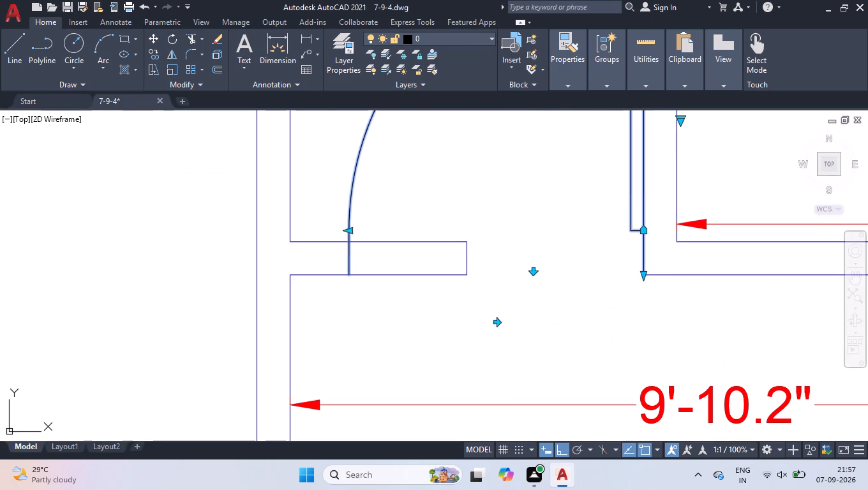
{"action": "left_click", "coordinate": [462, 228]}
{"action": "right_click", "coordinate": [498, 237]}
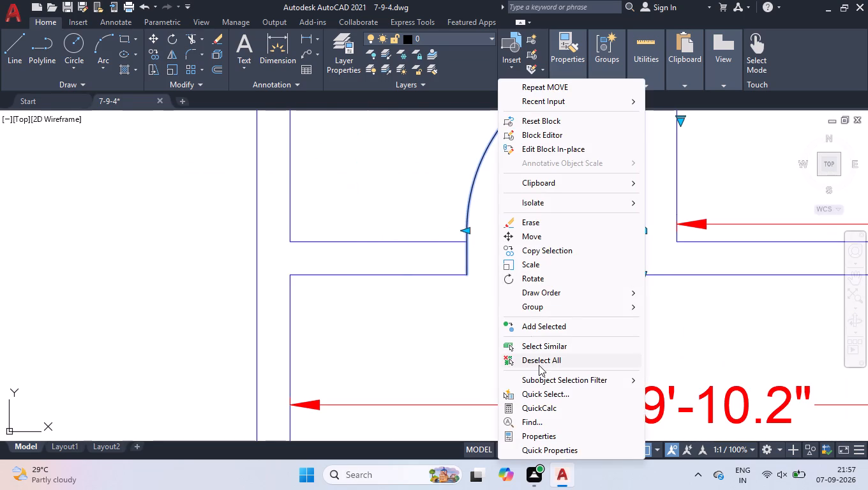
{"action": "left_click", "coordinate": [539, 365]}
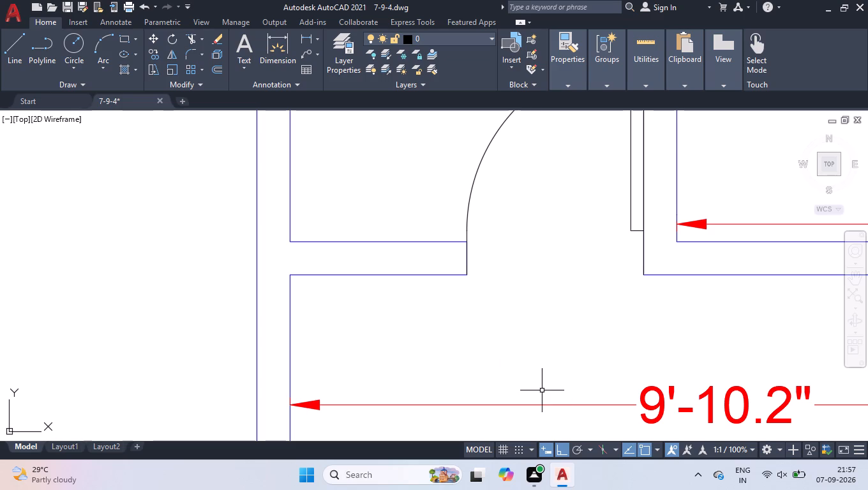
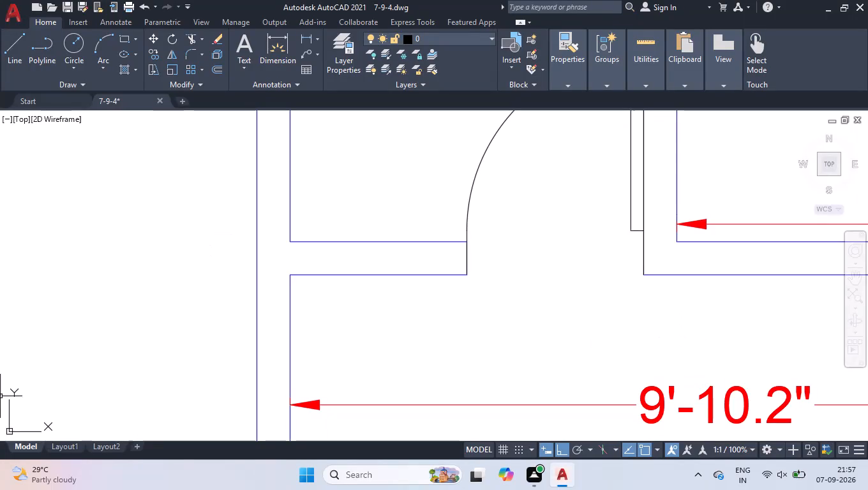
Flip the spare door block nearest the plan both vertically and horizontally.
{"action": "scroll", "coordinate": [223, 281], "scroll_direction": "down", "scroll_amount": 1}
{"action": "scroll", "coordinate": [303, 237], "scroll_direction": "down", "scroll_amount": 3}
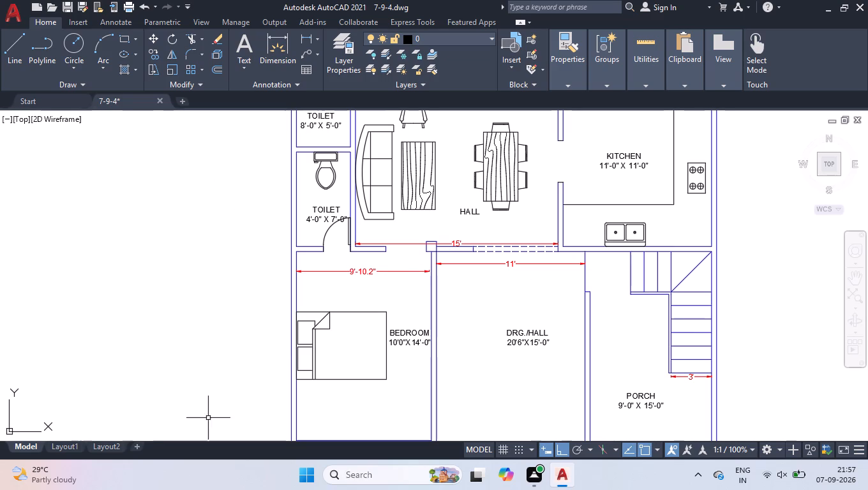
{"action": "scroll", "coordinate": [396, 261], "scroll_direction": "down", "scroll_amount": 3}
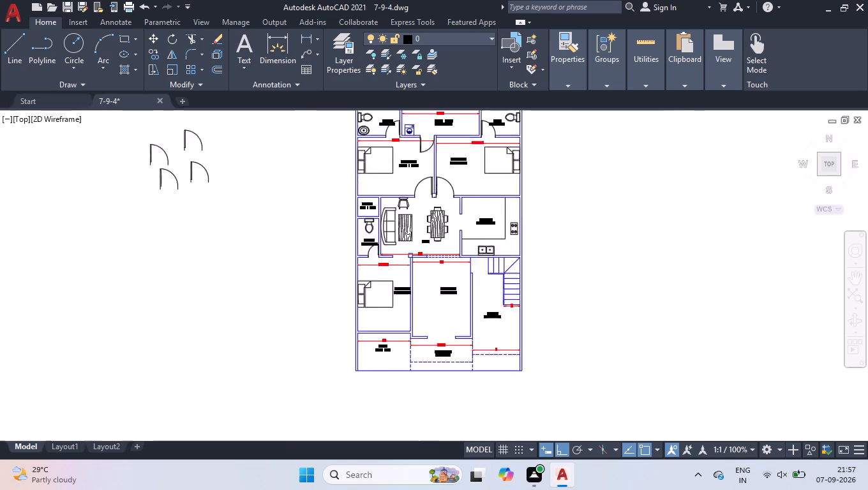
{"action": "scroll", "coordinate": [407, 256], "scroll_direction": "up", "scroll_amount": 2}
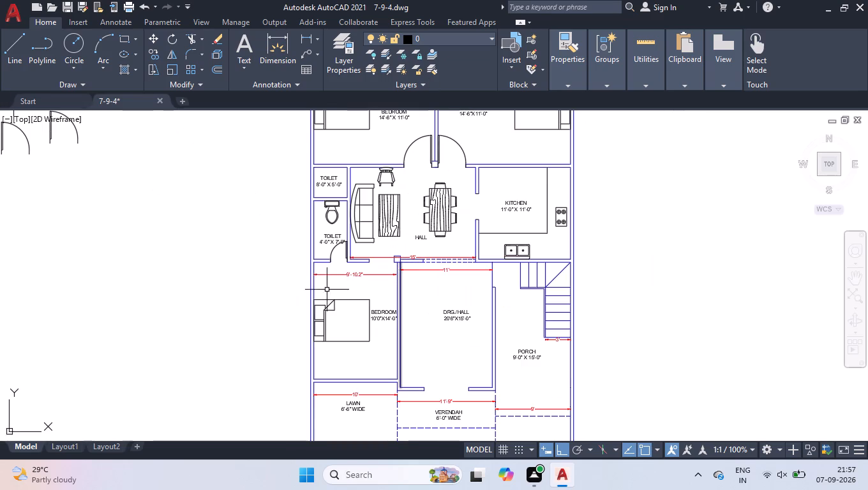
{"action": "scroll", "coordinate": [282, 316], "scroll_direction": "down", "scroll_amount": 1}
{"action": "scroll", "coordinate": [140, 200], "scroll_direction": "up", "scroll_amount": 3}
{"action": "left_click", "coordinate": [165, 161]}
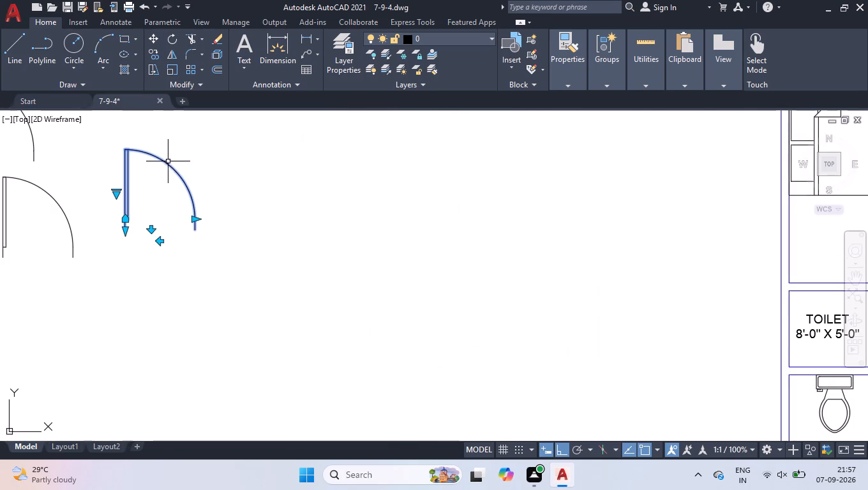
{"action": "left_click", "coordinate": [149, 227]}
{"action": "left_click", "coordinate": [163, 206]}
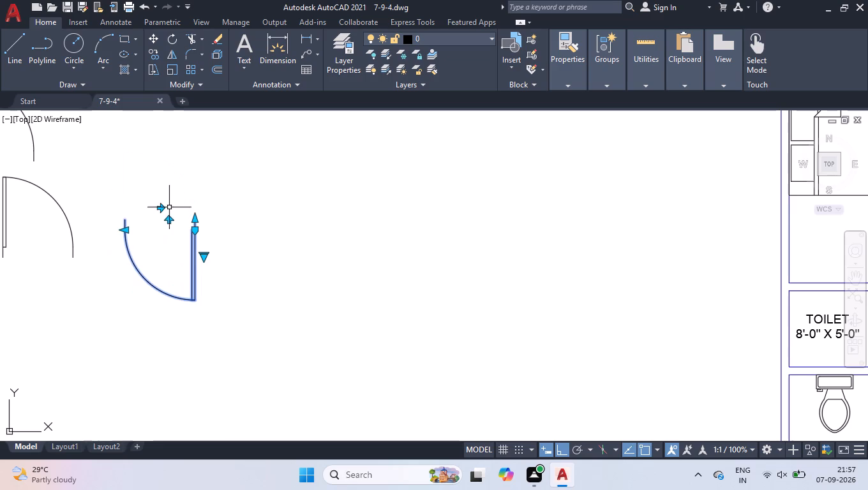
{"action": "key", "text": "space"}
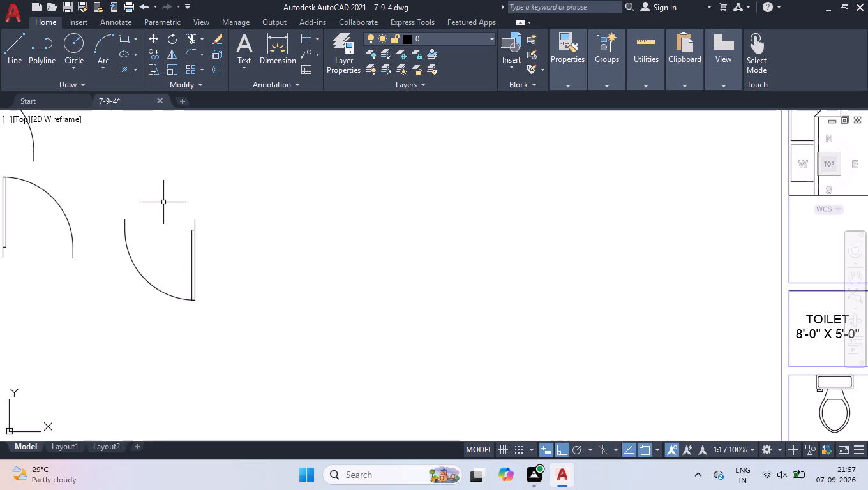
Move the flipped door by its hinge-side end point to the column face at the 10'0"X14'-0" bedroom opening, level with the wall's upper line.
{"action": "left_click", "coordinate": [163, 202]}
{"action": "left_click", "coordinate": [114, 281]}
{"action": "type", "text": "MOV"}
{"action": "key", "text": "Return"}
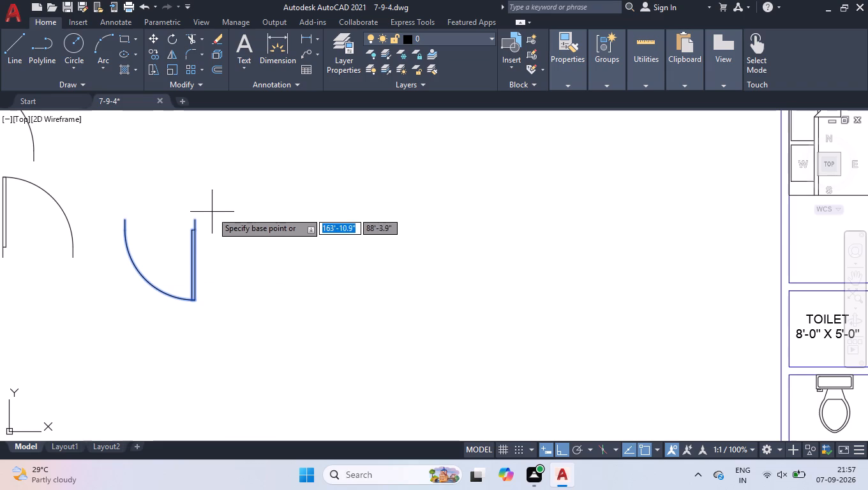
{"action": "left_click", "coordinate": [195, 217]}
{"action": "scroll", "coordinate": [287, 189], "scroll_direction": "down", "scroll_amount": 3}
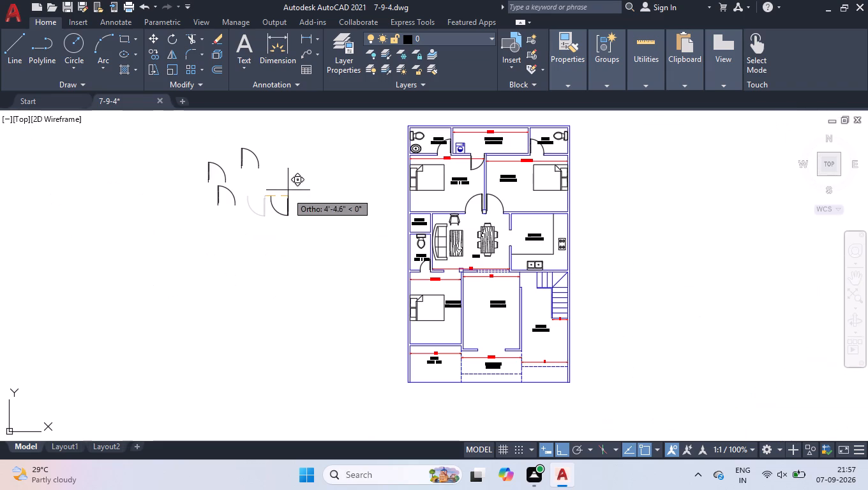
{"action": "scroll", "coordinate": [464, 283], "scroll_direction": "up", "scroll_amount": 4}
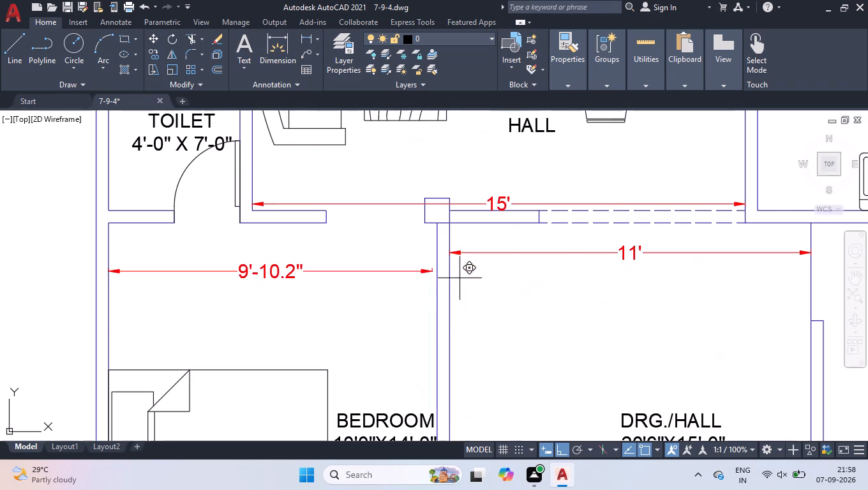
{"action": "scroll", "coordinate": [405, 215], "scroll_direction": "up", "scroll_amount": 1}
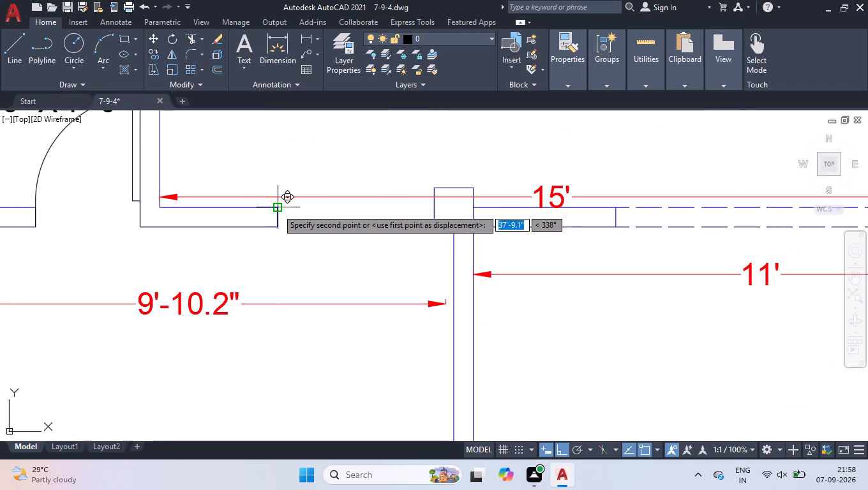
{"action": "left_click", "coordinate": [438, 206]}
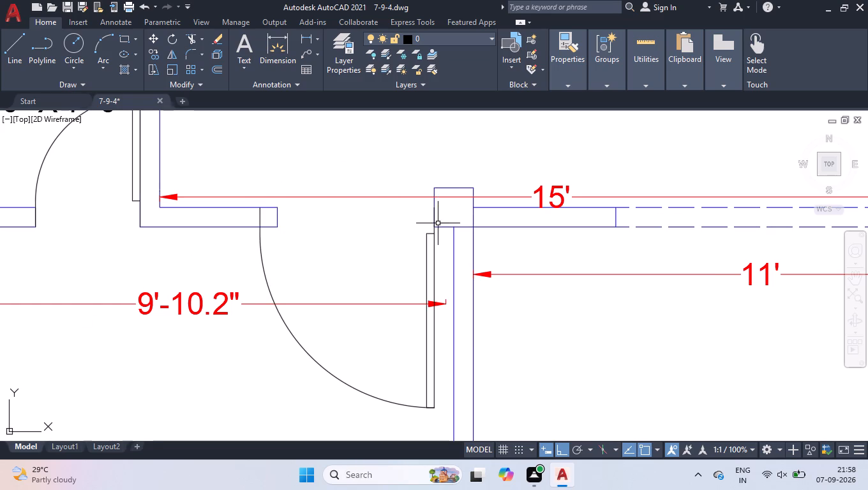
Reduce the 10'0"X14'-0" bedroom door's width to meet the opposite wall end of its opening, and deselect it.
{"action": "left_click", "coordinate": [260, 220]}
{"action": "scroll", "coordinate": [259, 216], "scroll_direction": "up", "scroll_amount": 4}
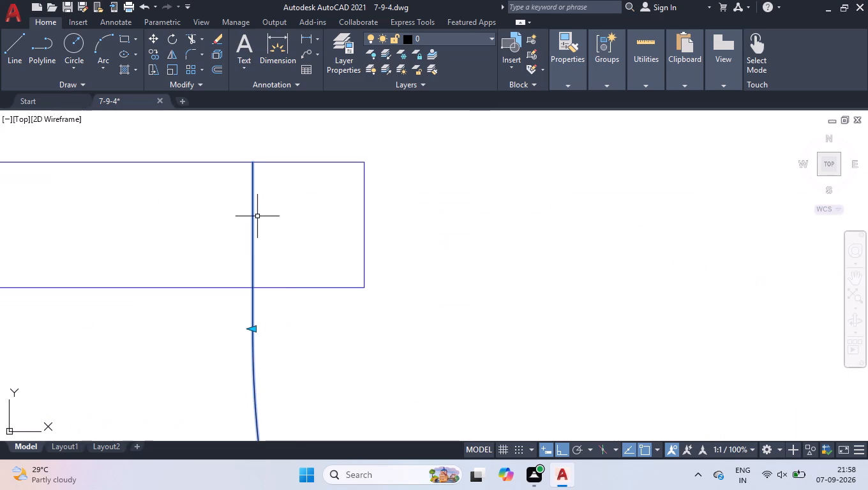
{"action": "left_click", "coordinate": [255, 329]}
{"action": "left_click", "coordinate": [347, 328]}
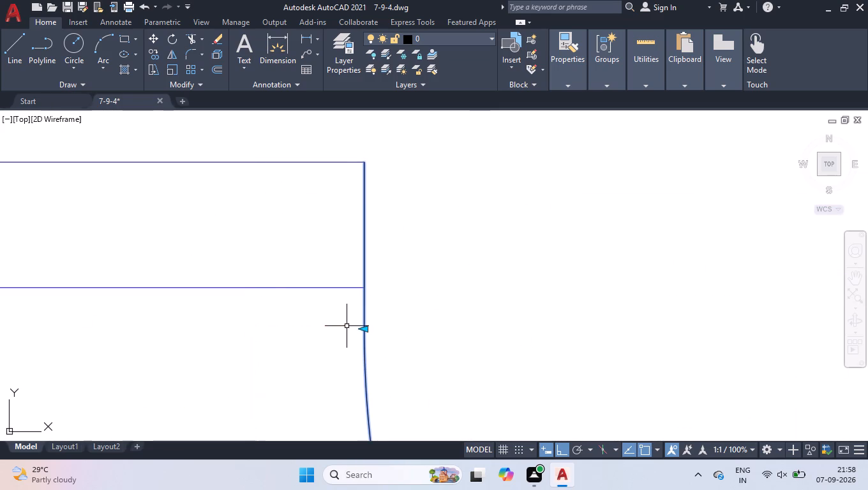
{"action": "right_click", "coordinate": [330, 306]}
{"action": "left_click", "coordinate": [364, 357]}
Rotate the uppermost spare door block to 270° about its hinge-side end point.
{"action": "scroll", "coordinate": [355, 253], "scroll_direction": "down", "scroll_amount": 2}
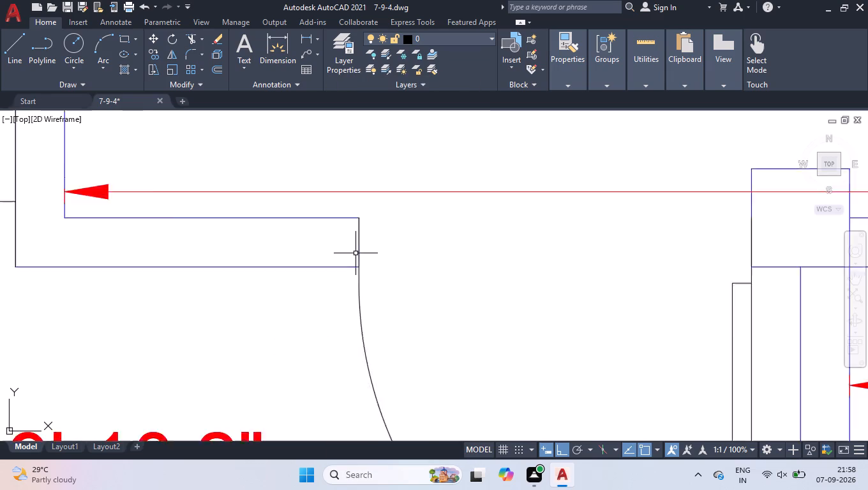
{"action": "scroll", "coordinate": [355, 253], "scroll_direction": "down", "scroll_amount": 1}
{"action": "scroll", "coordinate": [459, 225], "scroll_direction": "down", "scroll_amount": 2}
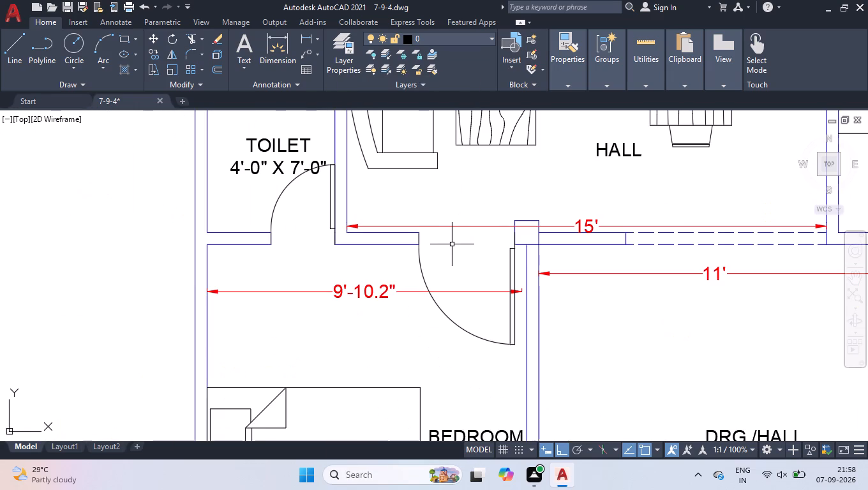
{"action": "scroll", "coordinate": [468, 305], "scroll_direction": "down", "scroll_amount": 4}
{"action": "scroll", "coordinate": [464, 306], "scroll_direction": "up", "scroll_amount": 2}
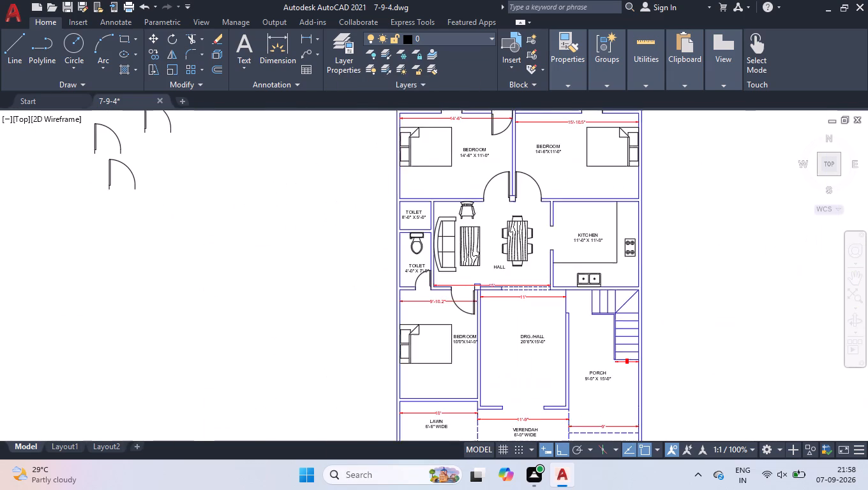
{"action": "scroll", "coordinate": [466, 302], "scroll_direction": "down", "scroll_amount": 1}
{"action": "scroll", "coordinate": [265, 259], "scroll_direction": "down", "scroll_amount": 1}
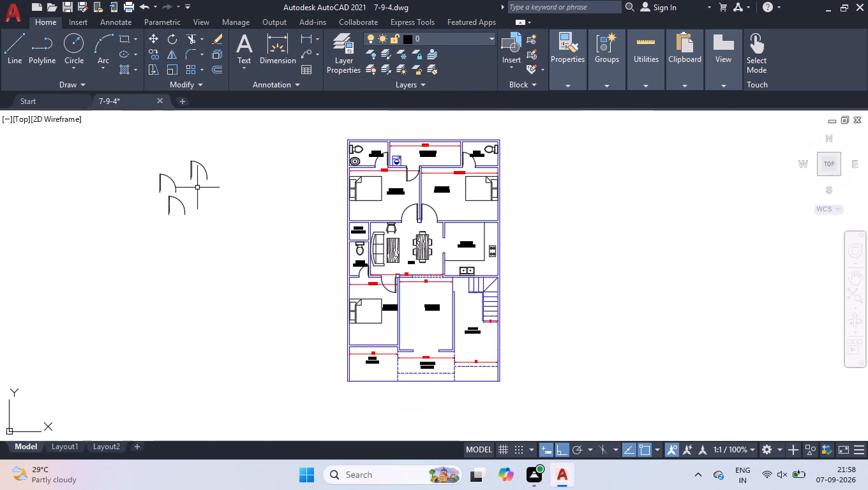
{"action": "scroll", "coordinate": [192, 171], "scroll_direction": "up", "scroll_amount": 2}
{"action": "left_click", "coordinate": [214, 143]}
{"action": "left_click", "coordinate": [196, 161]}
{"action": "type", "text": "RO"}
{"action": "key", "text": "Return"}
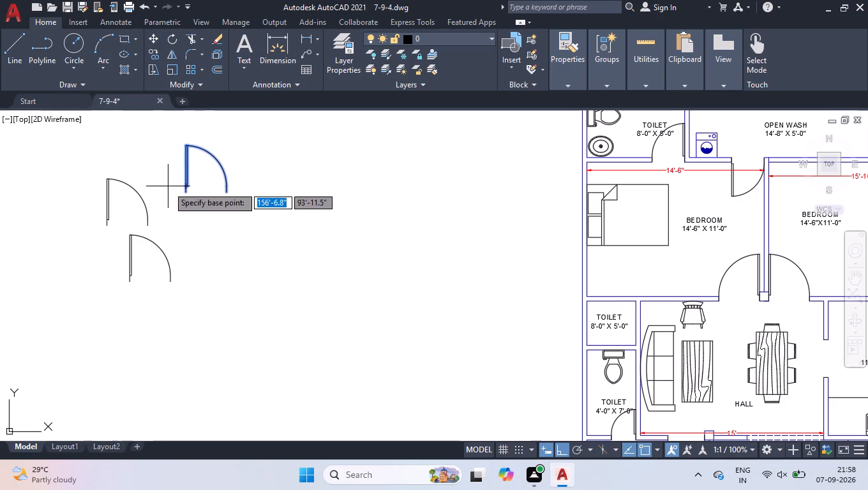
{"action": "left_click", "coordinate": [187, 191]}
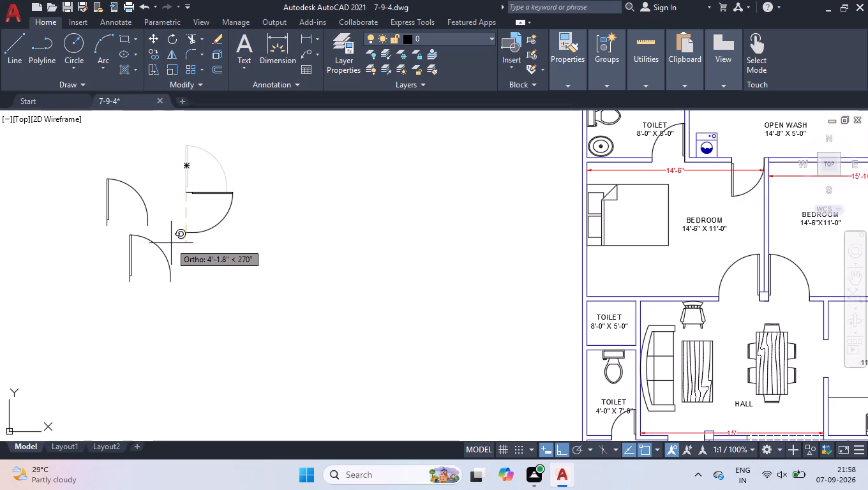
{"action": "left_click", "coordinate": [179, 248]}
Move the rotated door by its hinge-side end point to the DRG./HALL's upper wall corner at the opening towards the porch.
{"action": "left_click", "coordinate": [199, 194]}
{"action": "type", "text": "MOV"}
{"action": "key", "text": "Return"}
{"action": "scroll", "coordinate": [200, 195], "scroll_direction": "up", "scroll_amount": 3}
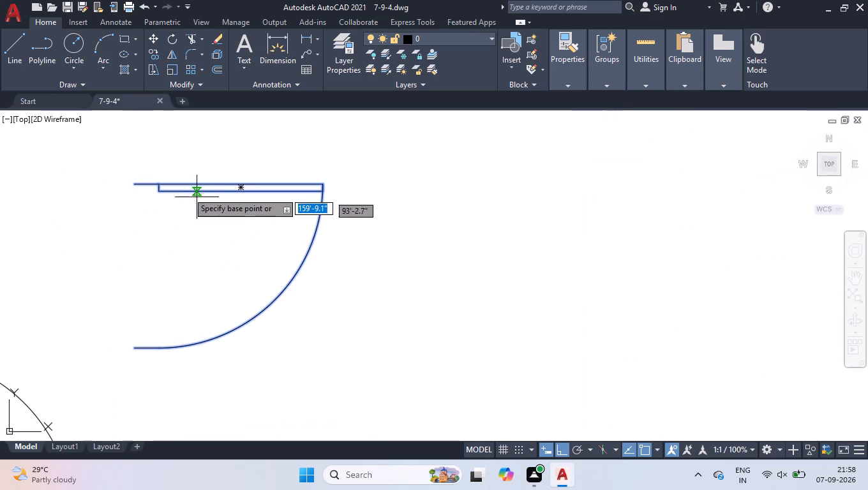
{"action": "left_click", "coordinate": [133, 181]}
{"action": "scroll", "coordinate": [168, 178], "scroll_direction": "down", "scroll_amount": 3}
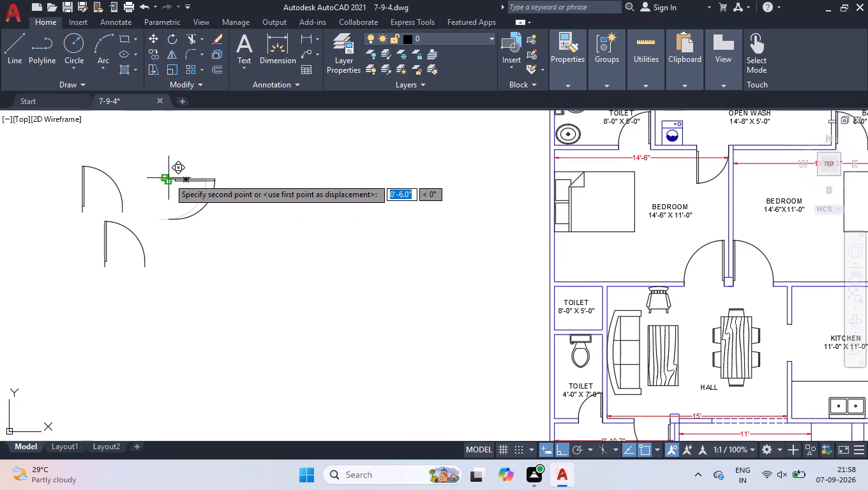
{"action": "scroll", "coordinate": [169, 179], "scroll_direction": "down", "scroll_amount": 1}
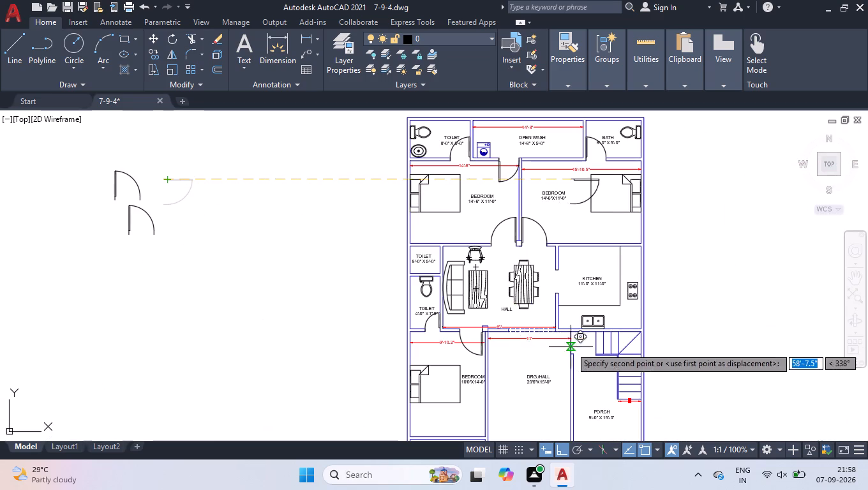
{"action": "scroll", "coordinate": [571, 346], "scroll_direction": "up", "scroll_amount": 4}
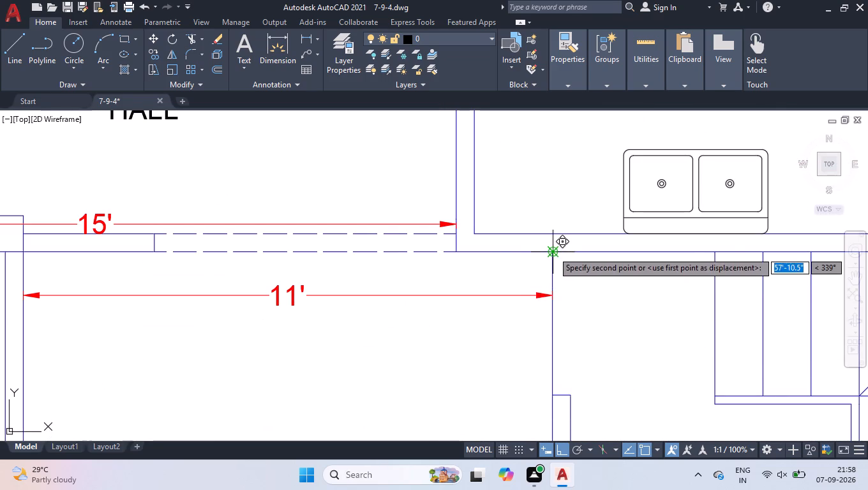
{"action": "left_click", "coordinate": [553, 251]}
Reduce the DRG./HALL side door's width to meet the wall end below its opening, and deselect it.
{"action": "left_click", "coordinate": [592, 411]}
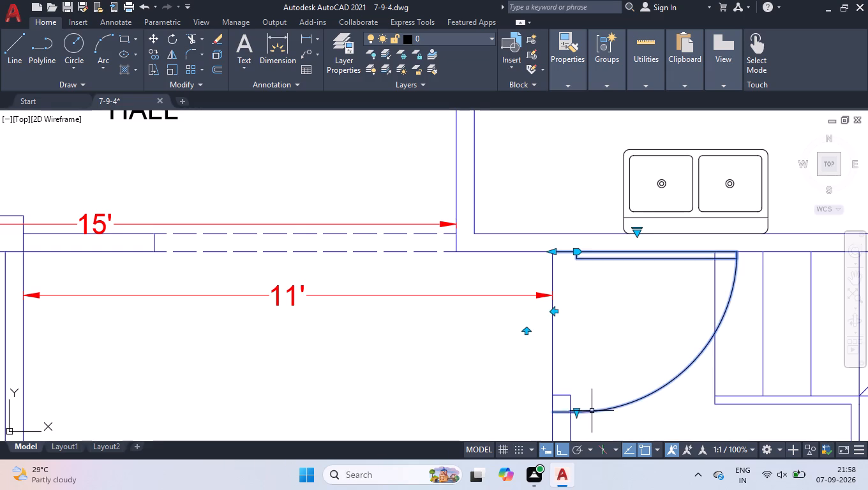
{"action": "left_click", "coordinate": [576, 414]}
{"action": "left_click", "coordinate": [576, 392]}
{"action": "right_click", "coordinate": [584, 344]}
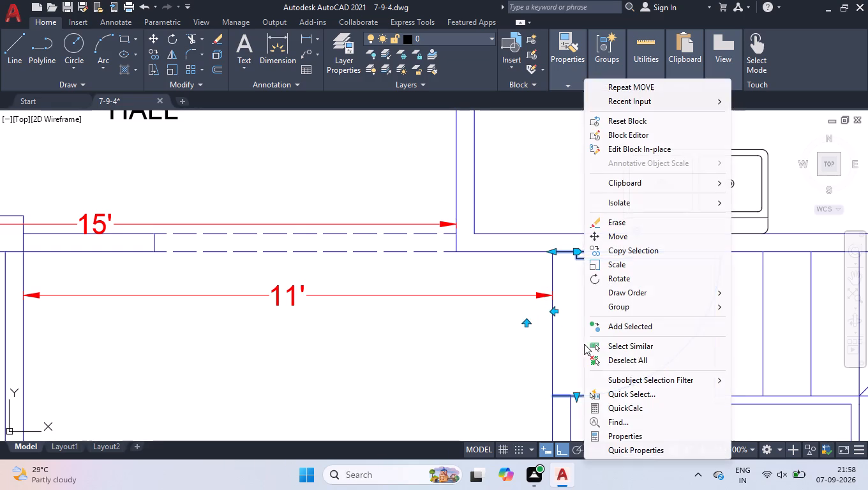
{"action": "left_click", "coordinate": [612, 359]}
Shift the staircase's first riser line about 4 inches away from the DRG./HALL side door so it clears the swing.
{"action": "scroll", "coordinate": [587, 317], "scroll_direction": "down", "scroll_amount": 1}
{"action": "scroll", "coordinate": [672, 303], "scroll_direction": "down", "scroll_amount": 1}
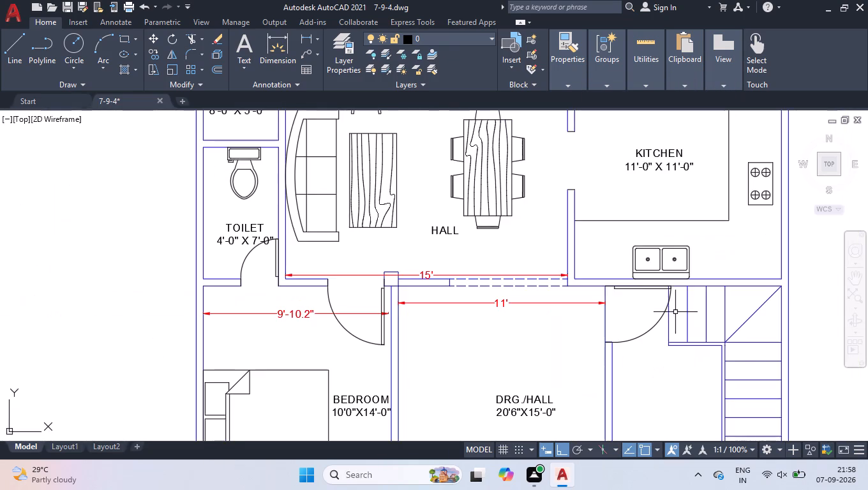
{"action": "scroll", "coordinate": [676, 313], "scroll_direction": "up", "scroll_amount": 2}
{"action": "left_click", "coordinate": [648, 332]}
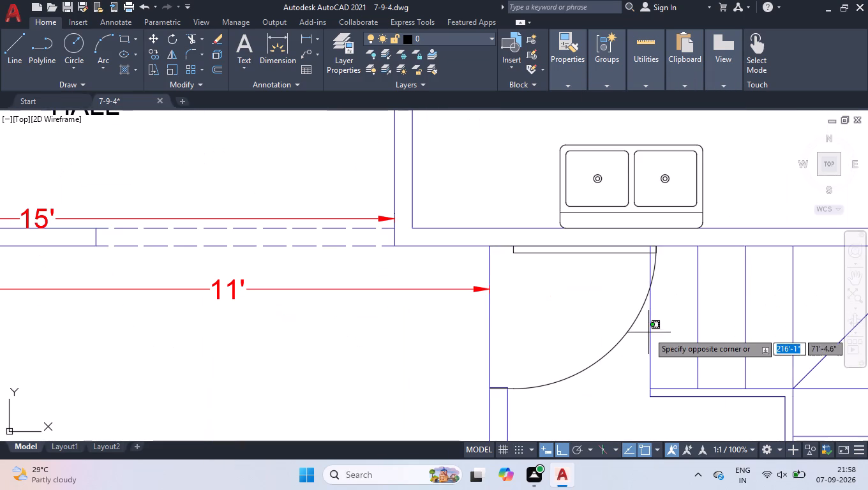
{"action": "left_click", "coordinate": [650, 330]}
{"action": "left_click", "coordinate": [654, 322]}
{"action": "left_click", "coordinate": [643, 331]}
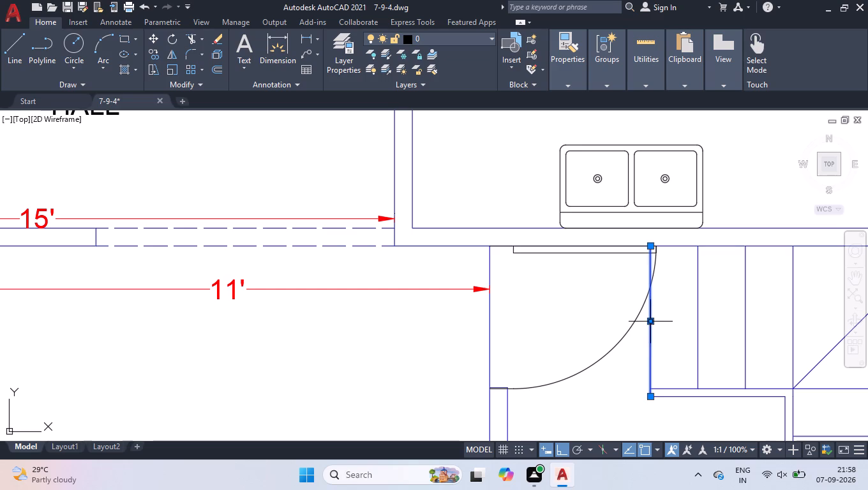
{"action": "left_click", "coordinate": [652, 322]}
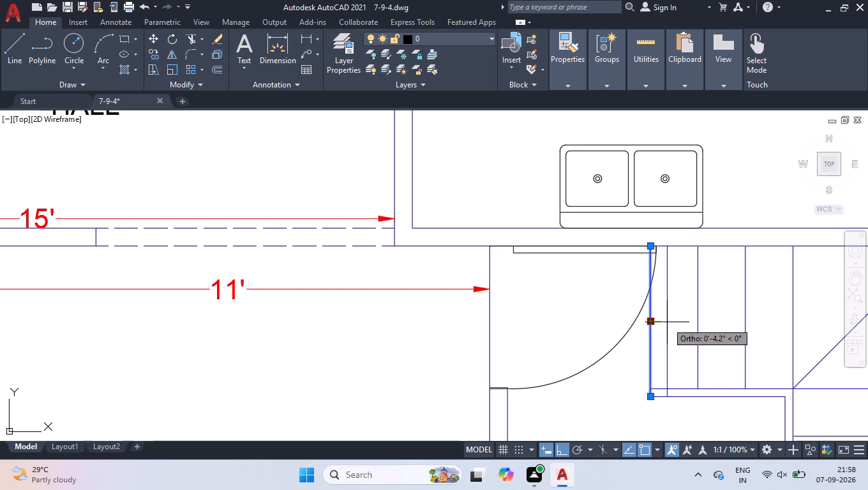
{"action": "left_click", "coordinate": [667, 322]}
Trim the two stair edge lines that project past the shifted first riser line.
{"action": "type", "text": "TR"}
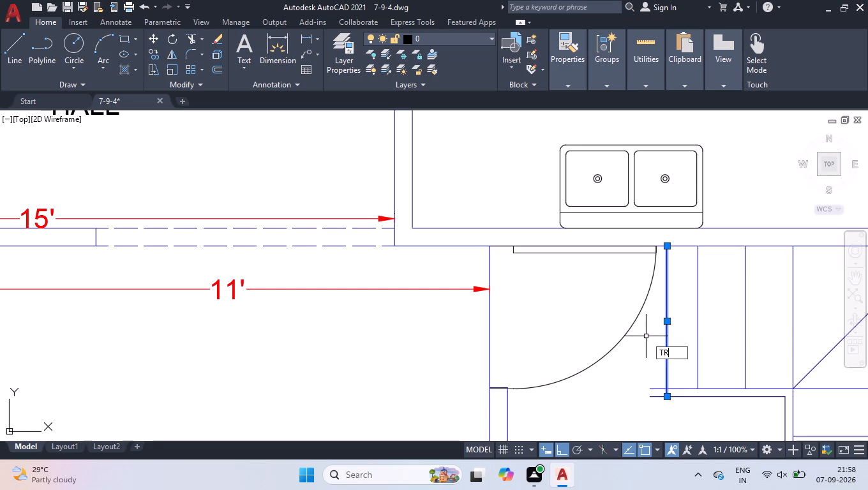
{"action": "key", "text": "Return"}
{"action": "left_click", "coordinate": [646, 359]}
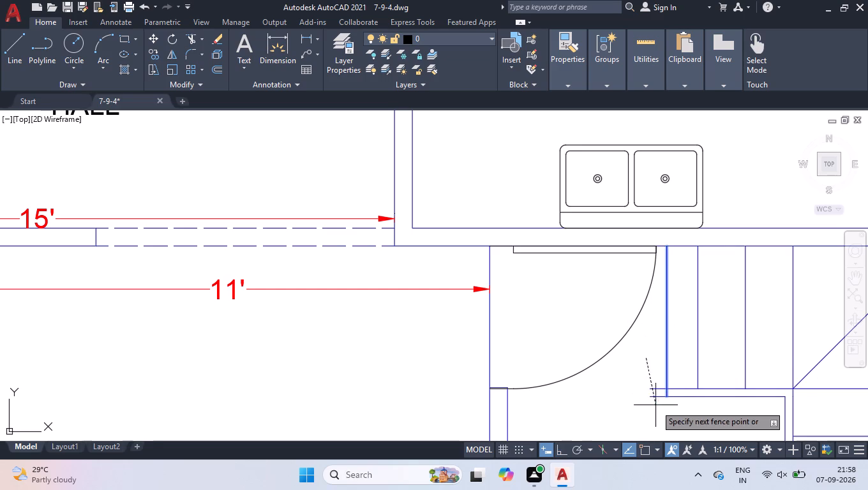
{"action": "left_click", "coordinate": [660, 409]}
{"action": "key", "text": "Return"}
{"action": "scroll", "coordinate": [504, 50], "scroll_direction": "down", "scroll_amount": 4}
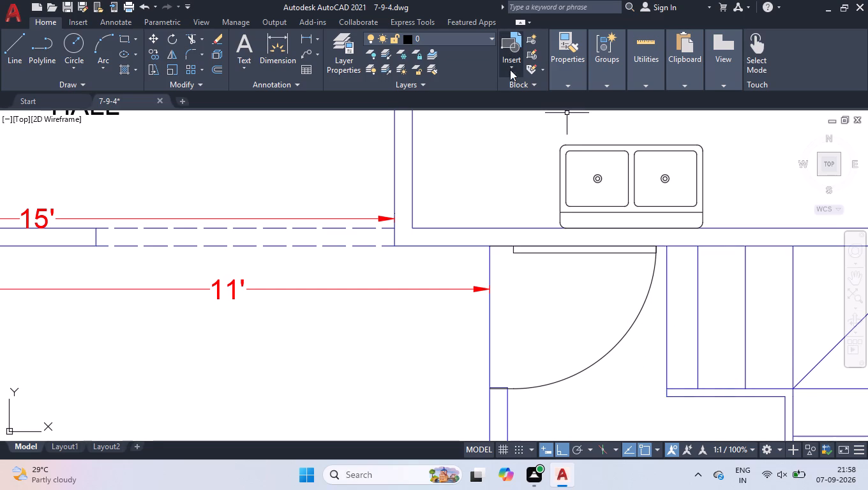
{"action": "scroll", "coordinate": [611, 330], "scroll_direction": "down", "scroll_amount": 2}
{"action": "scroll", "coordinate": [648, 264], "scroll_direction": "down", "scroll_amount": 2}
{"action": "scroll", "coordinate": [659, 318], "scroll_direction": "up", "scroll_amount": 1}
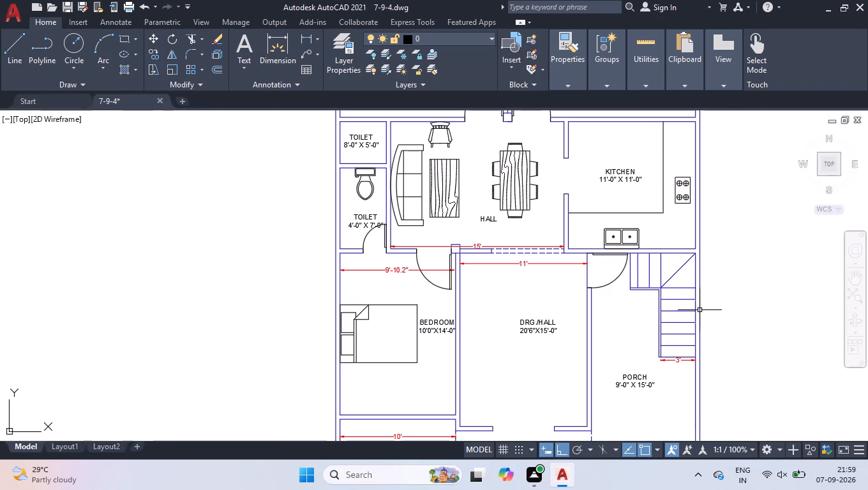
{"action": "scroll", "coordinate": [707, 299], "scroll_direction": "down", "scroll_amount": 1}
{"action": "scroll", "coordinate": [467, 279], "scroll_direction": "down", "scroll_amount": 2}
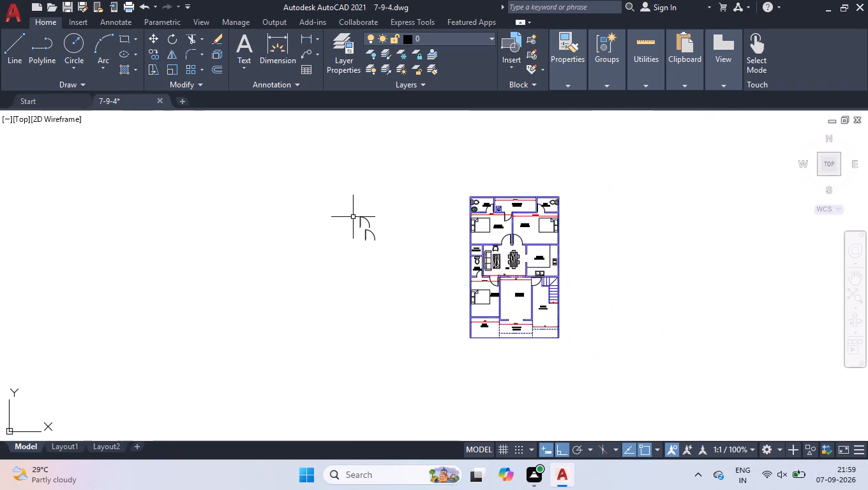
Move the lower spare door by its hinge-side end point to the left wall end corner of the DRG./HALL opening towards the verendah.
{"action": "scroll", "coordinate": [361, 219], "scroll_direction": "up", "scroll_amount": 2}
{"action": "left_click_drag", "start_coordinate": [403, 239], "coordinate": [396, 249]}
{"action": "left_click", "coordinate": [376, 280]}
{"action": "scroll", "coordinate": [380, 278], "scroll_direction": "up", "scroll_amount": 2}
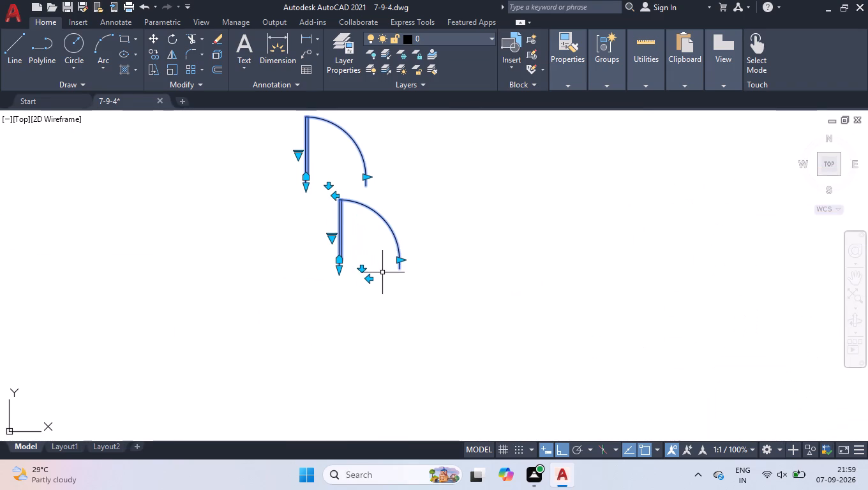
{"action": "right_click", "coordinate": [382, 150]}
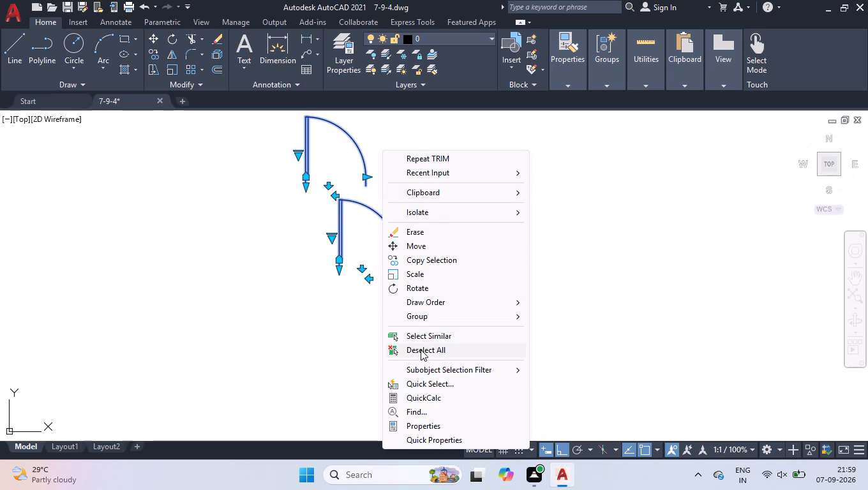
{"action": "left_click", "coordinate": [421, 350]}
{"action": "left_click", "coordinate": [397, 248]}
{"action": "type", "text": "MOV"}
{"action": "key", "text": "Return"}
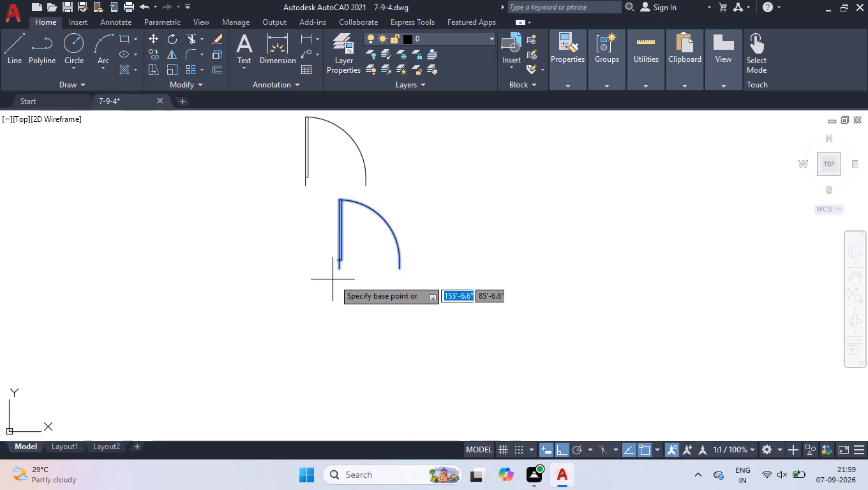
{"action": "left_click", "coordinate": [339, 269]}
{"action": "scroll", "coordinate": [351, 272], "scroll_direction": "down", "scroll_amount": 3}
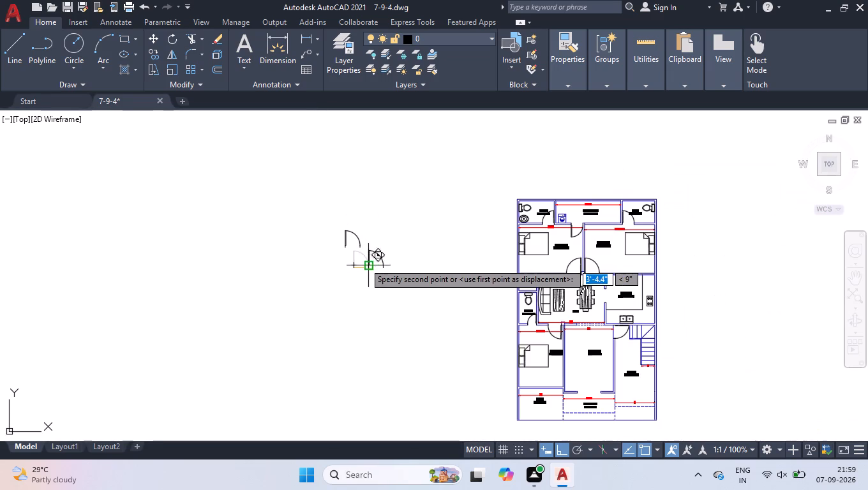
{"action": "scroll", "coordinate": [587, 406], "scroll_direction": "up", "scroll_amount": 4}
{"action": "scroll", "coordinate": [538, 329], "scroll_direction": "up", "scroll_amount": 3}
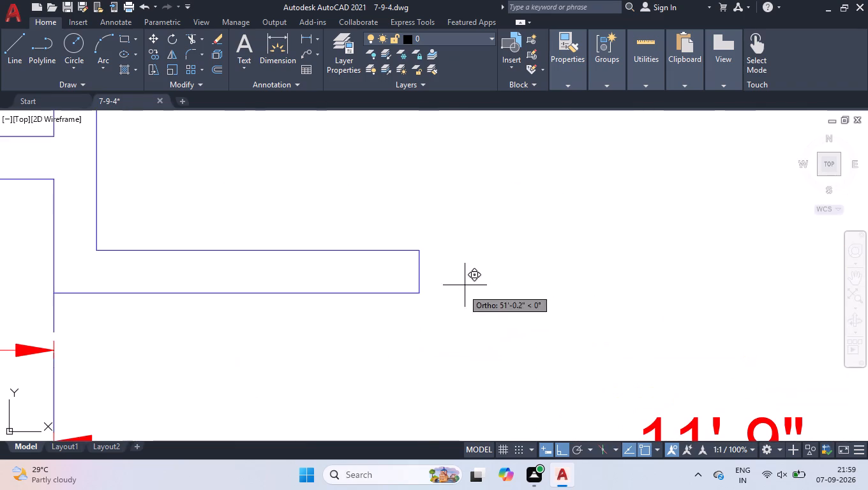
{"action": "left_click", "coordinate": [417, 292]}
{"action": "scroll", "coordinate": [421, 297], "scroll_direction": "down", "scroll_amount": 2}
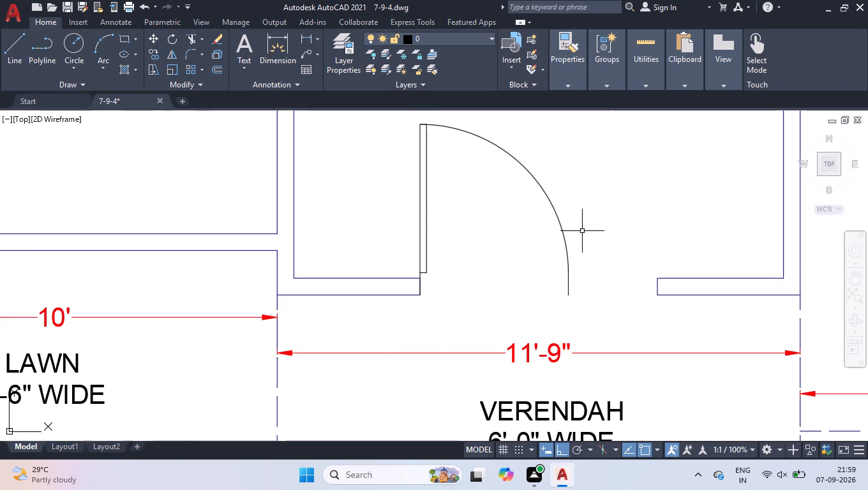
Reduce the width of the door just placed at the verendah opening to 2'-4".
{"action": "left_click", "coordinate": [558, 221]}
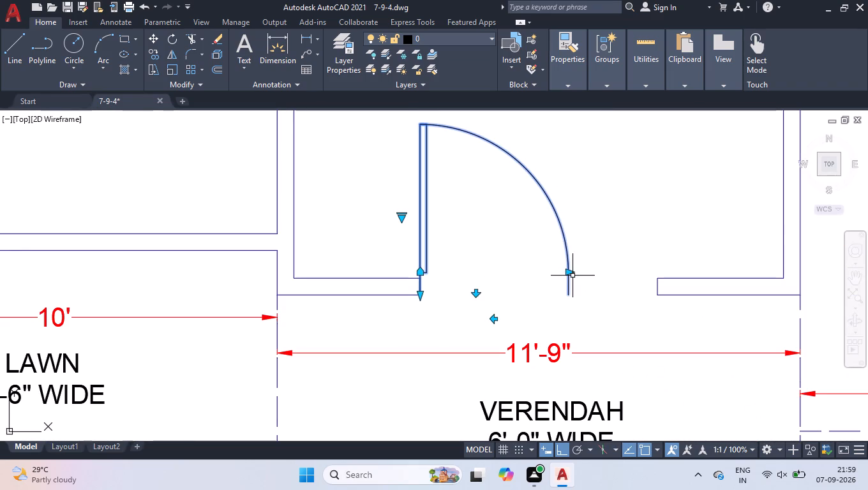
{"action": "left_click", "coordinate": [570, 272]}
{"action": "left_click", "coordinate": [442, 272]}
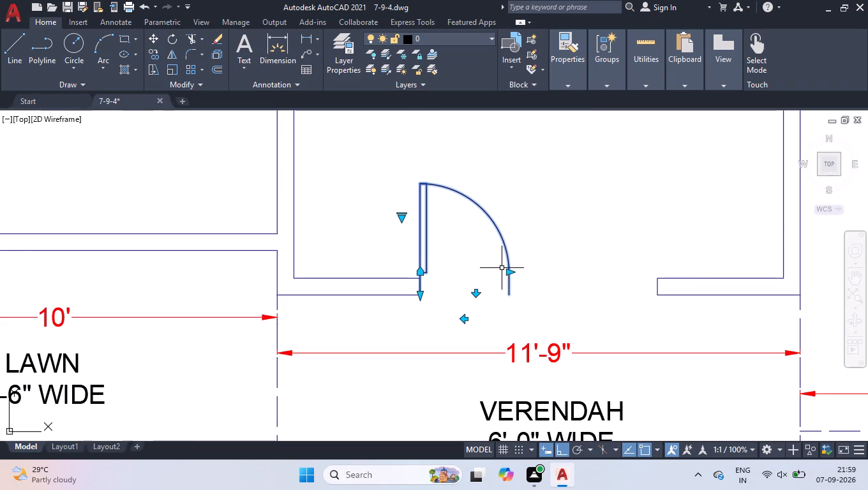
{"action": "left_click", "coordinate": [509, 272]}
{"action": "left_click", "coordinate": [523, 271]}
Flip the remaining spare door beside the plan so its hinge is on the opposite side.
{"action": "scroll", "coordinate": [578, 289], "scroll_direction": "down", "scroll_amount": 2}
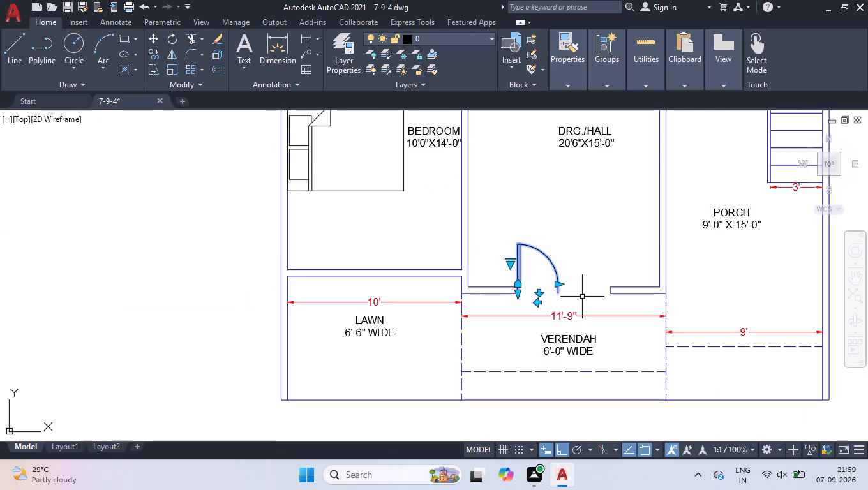
{"action": "scroll", "coordinate": [292, 243], "scroll_direction": "down", "scroll_amount": 4}
{"action": "left_click", "coordinate": [222, 154]}
{"action": "left_click", "coordinate": [195, 175]}
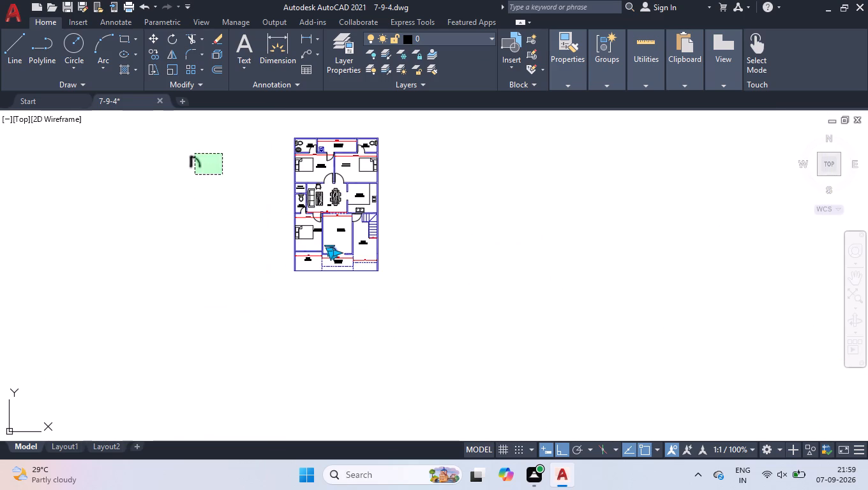
{"action": "scroll", "coordinate": [184, 158], "scroll_direction": "up", "scroll_amount": 6}
{"action": "left_click", "coordinate": [229, 235]}
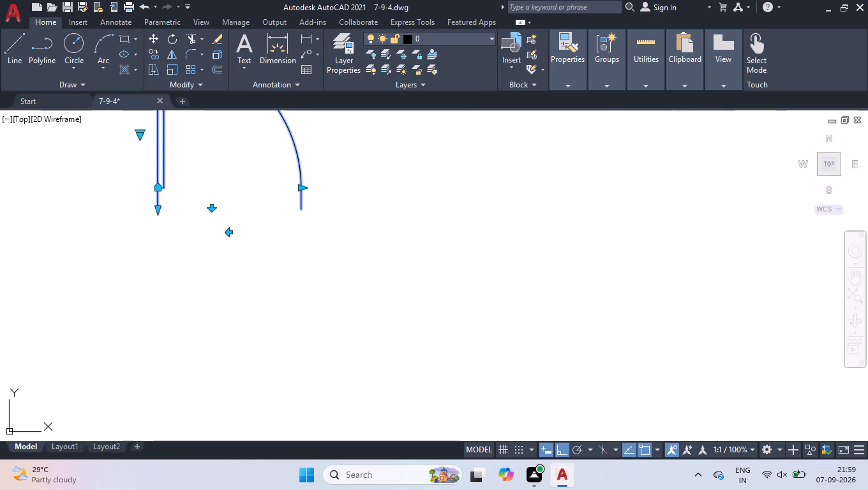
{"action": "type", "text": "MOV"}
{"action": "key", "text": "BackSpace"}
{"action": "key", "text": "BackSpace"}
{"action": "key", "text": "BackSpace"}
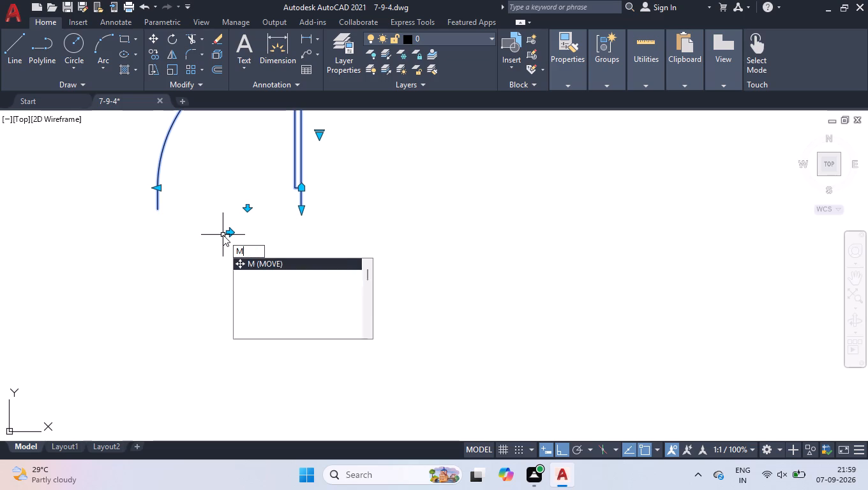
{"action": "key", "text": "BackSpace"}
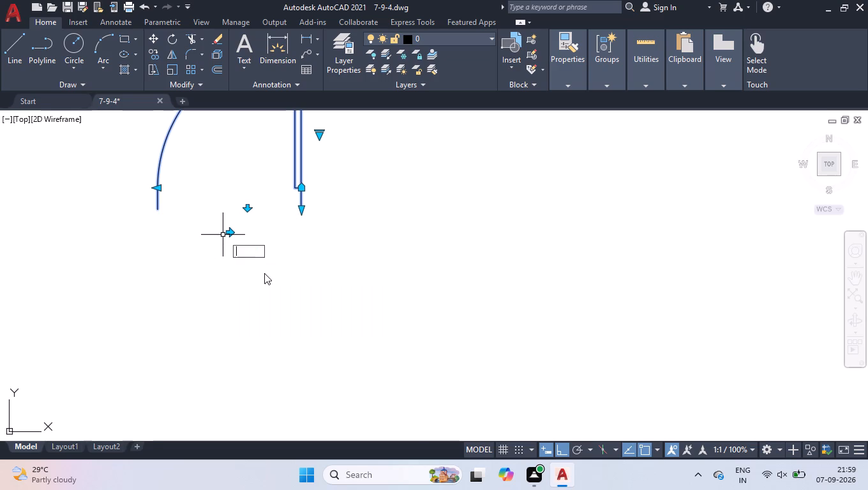
Move only the flipped spare door by its hinge-side end point to the right wall end corner of the DRG./HALL's verendah opening.
{"action": "right_click", "coordinate": [273, 269]}
{"action": "left_click", "coordinate": [310, 364]}
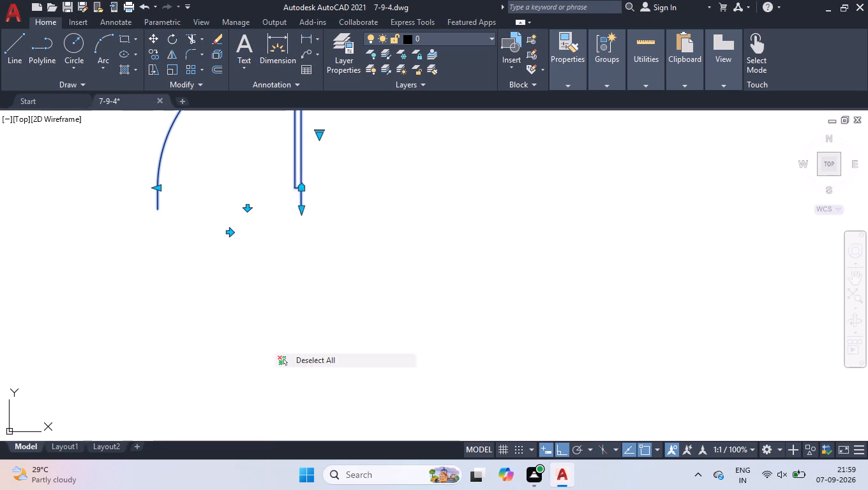
{"action": "left_click", "coordinate": [319, 180]}
{"action": "left_click", "coordinate": [286, 197]}
{"action": "type", "text": "MOV"}
{"action": "key", "text": "Return"}
{"action": "left_click", "coordinate": [301, 207]}
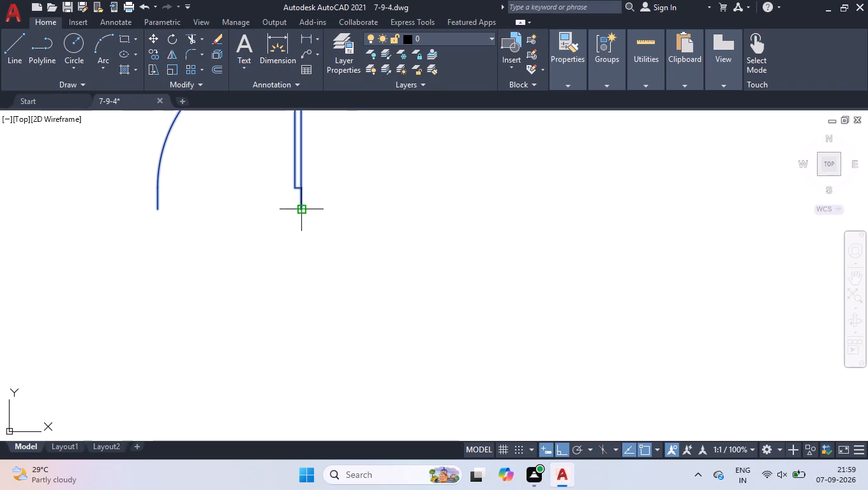
{"action": "scroll", "coordinate": [433, 296], "scroll_direction": "down", "scroll_amount": 6}
{"action": "scroll", "coordinate": [573, 369], "scroll_direction": "up", "scroll_amount": 1}
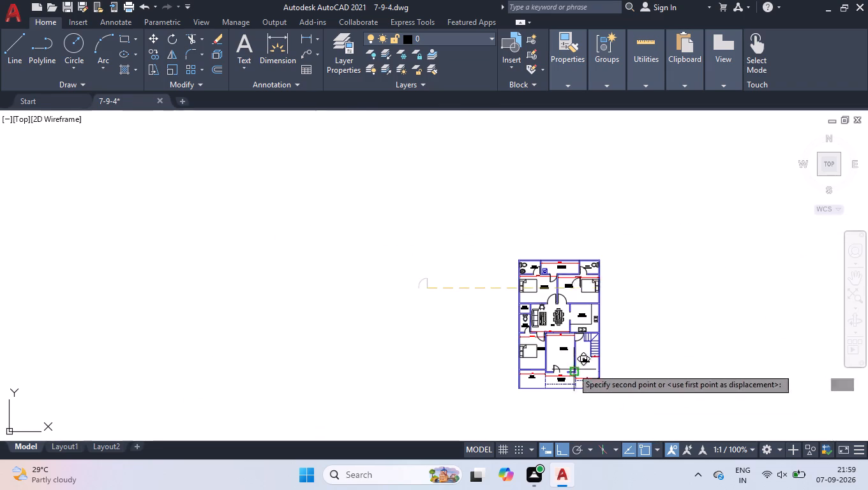
{"action": "scroll", "coordinate": [572, 368], "scroll_direction": "up", "scroll_amount": 5}
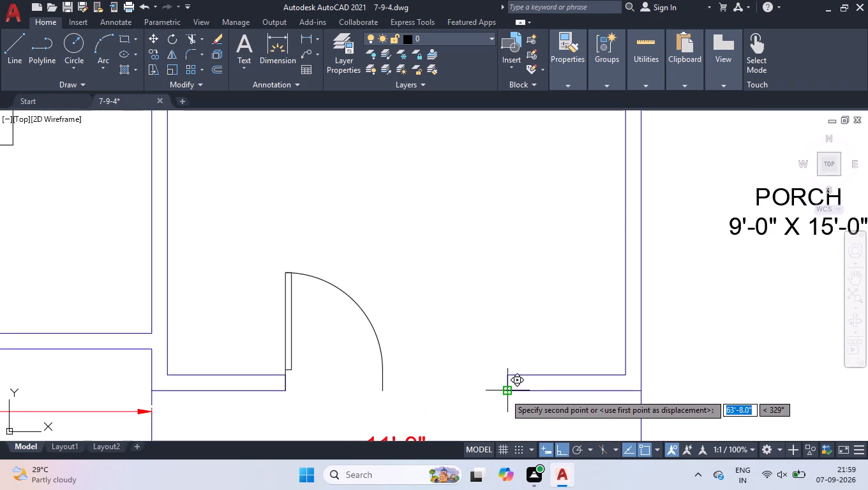
{"action": "left_click", "coordinate": [507, 391]}
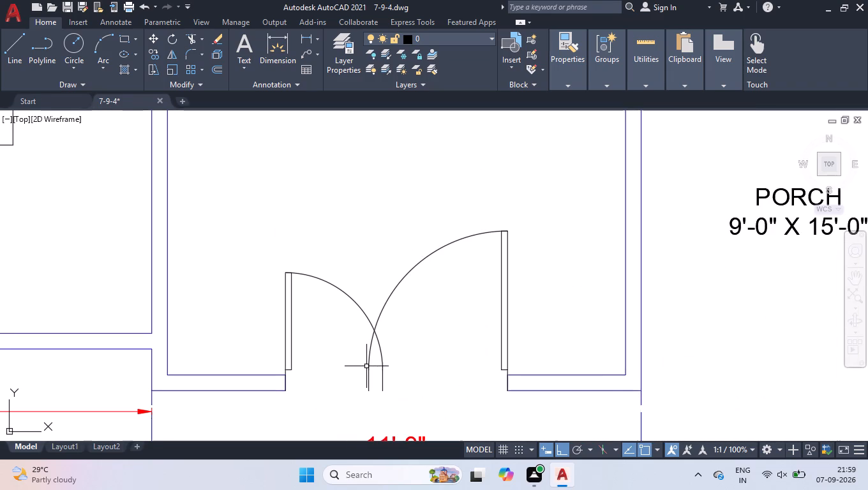
Reduce the right door leaf's width so its free edge sits at the middle of the verendah opening.
{"action": "left_click", "coordinate": [367, 366]}
{"action": "left_click", "coordinate": [370, 369]}
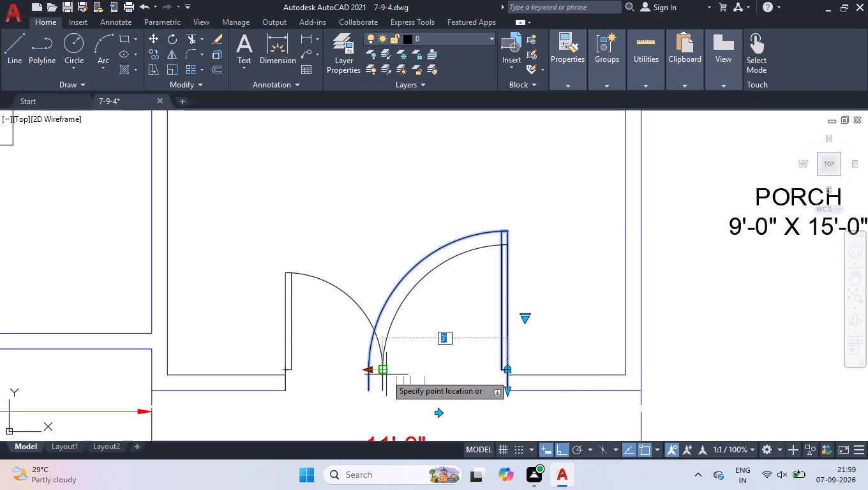
{"action": "left_click", "coordinate": [387, 375]}
{"action": "left_click", "coordinate": [380, 370]}
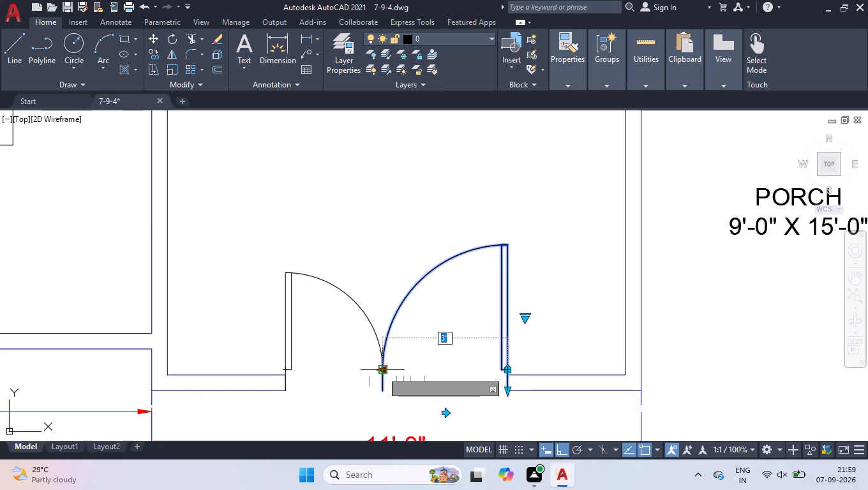
{"action": "left_click", "coordinate": [394, 374]}
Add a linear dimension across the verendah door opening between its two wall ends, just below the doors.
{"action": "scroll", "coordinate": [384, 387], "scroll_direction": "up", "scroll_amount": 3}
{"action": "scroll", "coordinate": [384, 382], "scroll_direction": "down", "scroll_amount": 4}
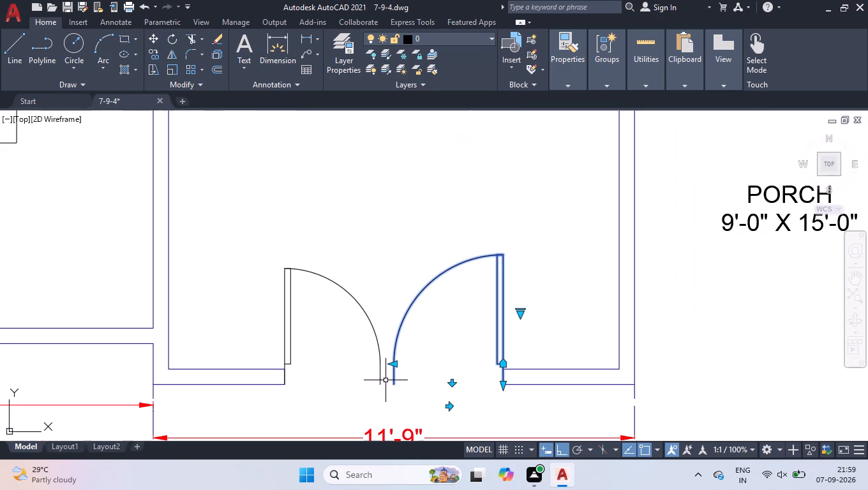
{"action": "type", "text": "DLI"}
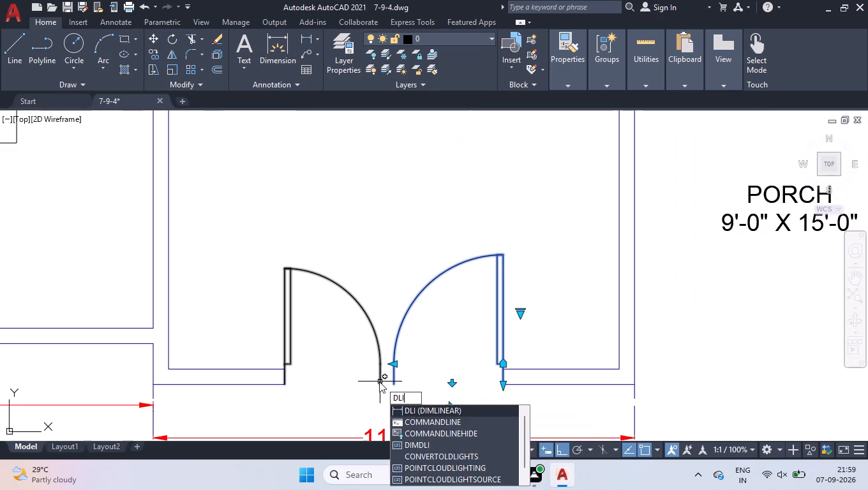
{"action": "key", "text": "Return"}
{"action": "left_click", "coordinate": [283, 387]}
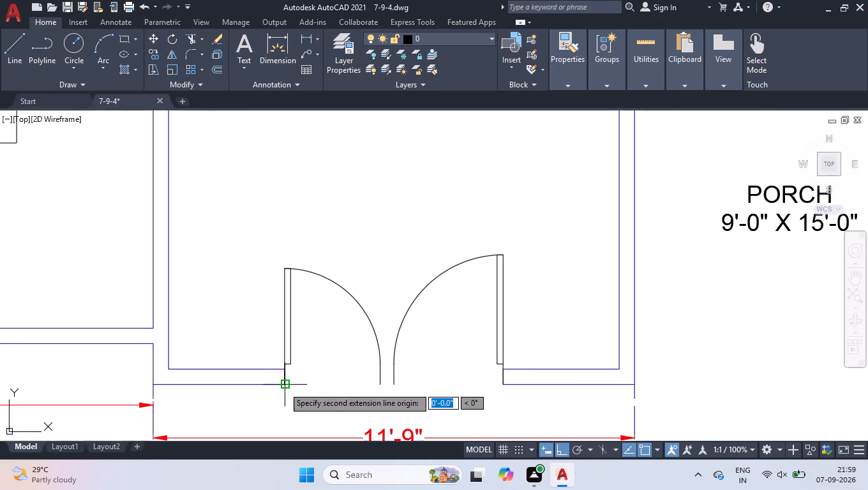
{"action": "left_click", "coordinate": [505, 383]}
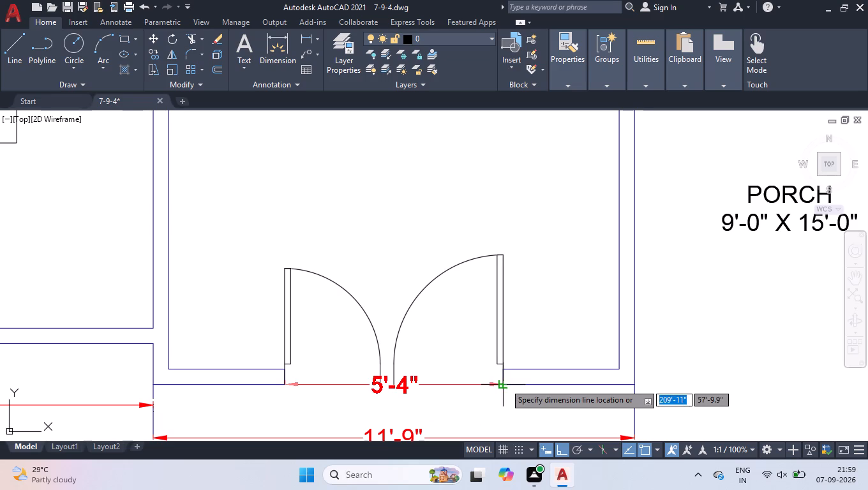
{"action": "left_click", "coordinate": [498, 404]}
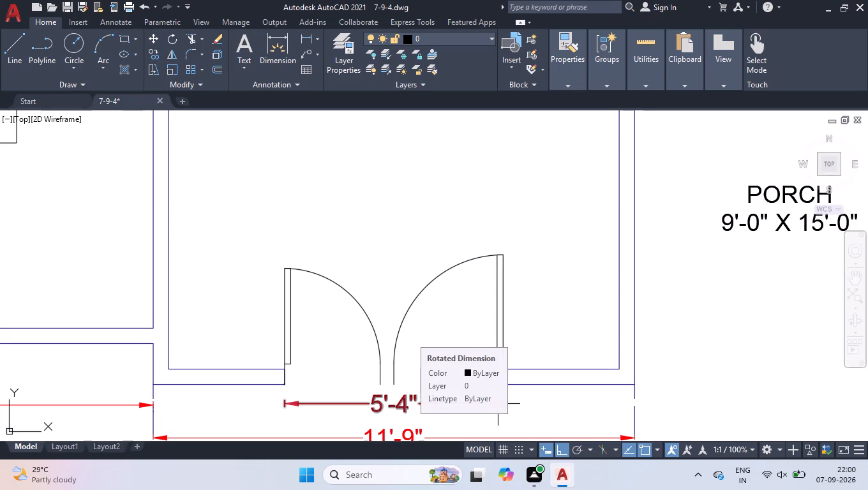
Widen the left door leaf until it meets the right leaf's free edge, and deselect it.
{"action": "left_click", "coordinate": [380, 351]}
{"action": "left_click", "coordinate": [378, 365]}
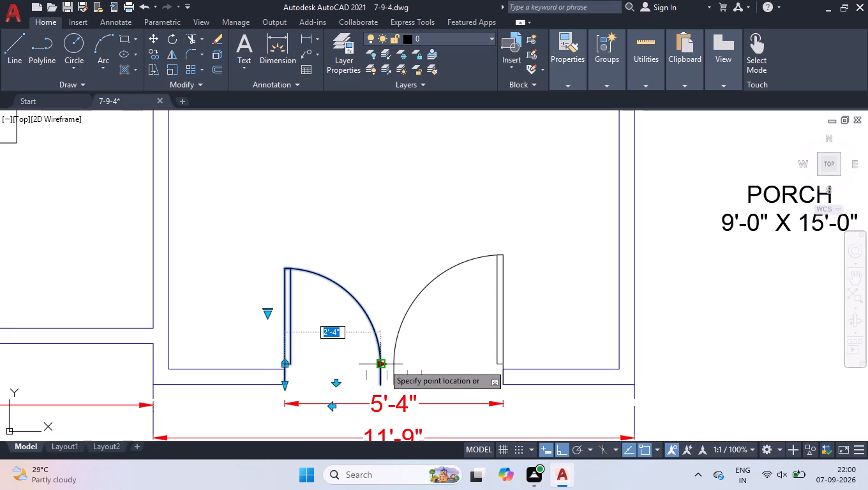
{"action": "left_click", "coordinate": [393, 361]}
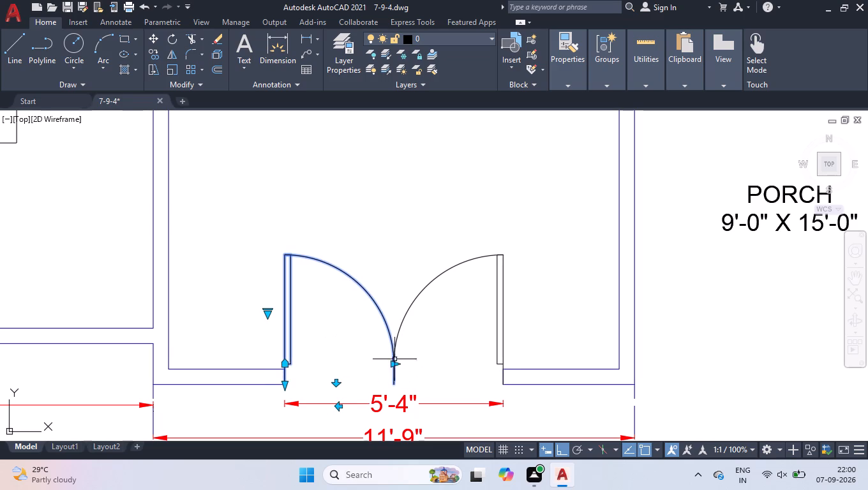
{"action": "right_click", "coordinate": [438, 318]}
{"action": "left_click", "coordinate": [461, 364]}
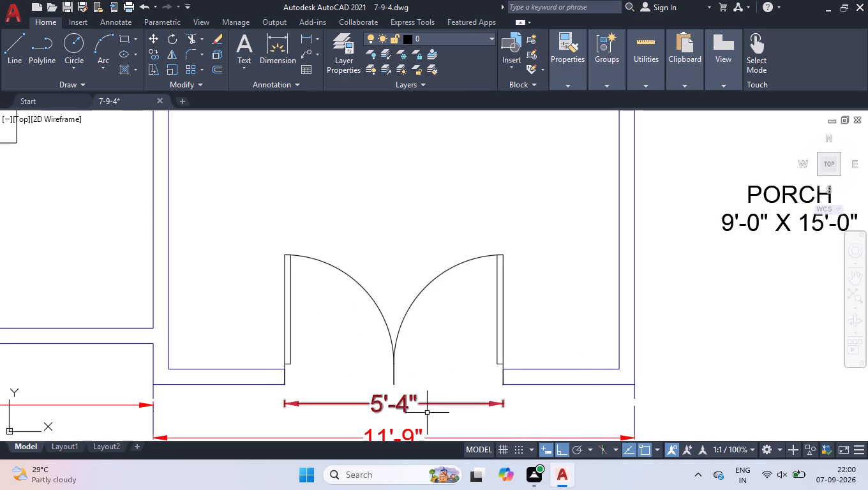
Delete the 5'-4" dimension below the double door.
{"action": "left_click", "coordinate": [425, 404]}
{"action": "key", "text": "Delete"}
Select all dimensions similar to the verendah's 11'-9" dimension and hide them.
{"action": "scroll", "coordinate": [369, 285], "scroll_direction": "down", "scroll_amount": 3}
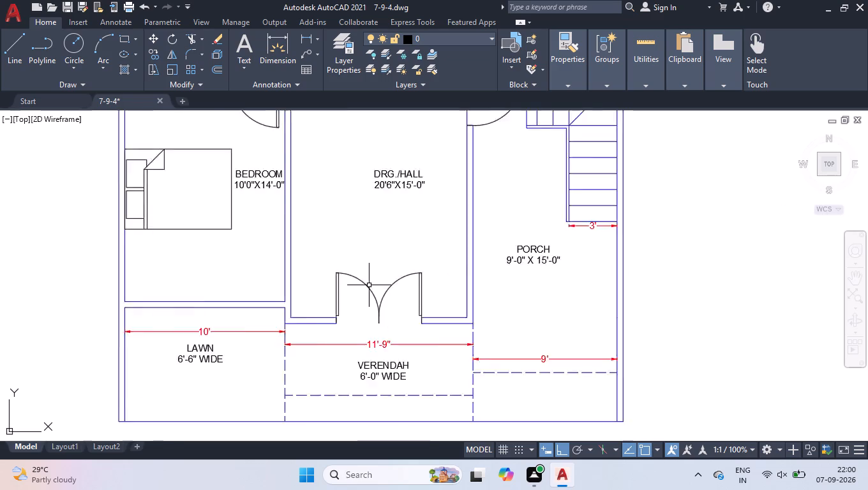
{"action": "scroll", "coordinate": [401, 297], "scroll_direction": "down", "scroll_amount": 3}
{"action": "scroll", "coordinate": [391, 273], "scroll_direction": "up", "scroll_amount": 2}
{"action": "scroll", "coordinate": [384, 278], "scroll_direction": "down", "scroll_amount": 1}
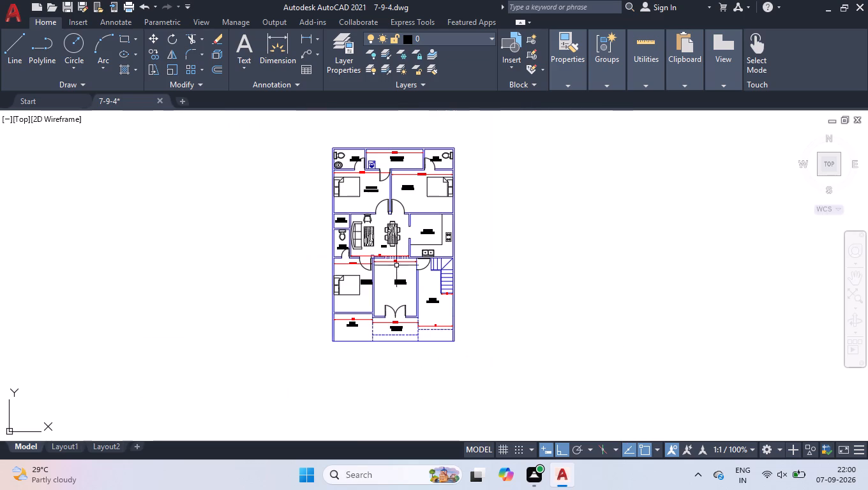
{"action": "left_click", "coordinate": [391, 322]}
{"action": "right_click", "coordinate": [485, 307]}
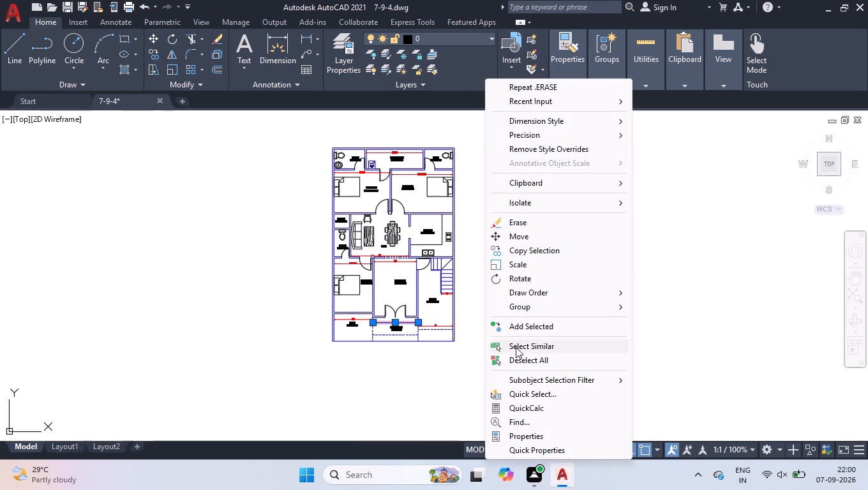
{"action": "left_click", "coordinate": [516, 346]}
{"action": "right_click", "coordinate": [504, 288]}
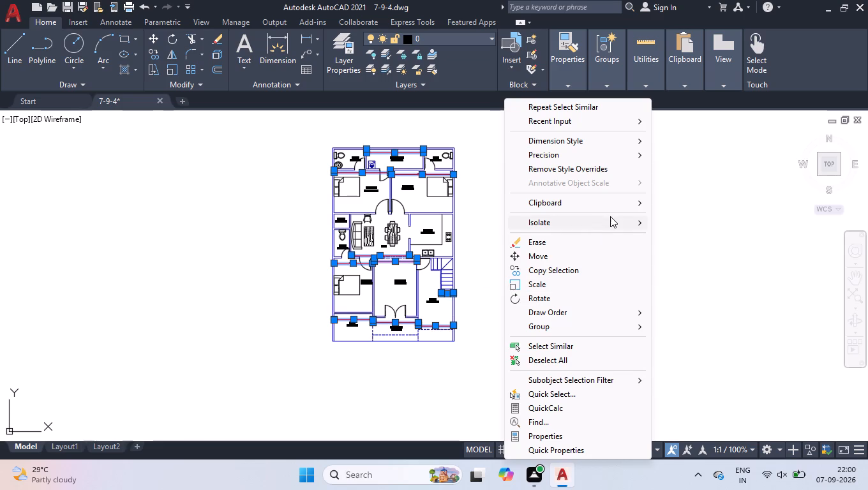
{"action": "left_click", "coordinate": [613, 218]}
{"action": "left_click", "coordinate": [673, 236]}
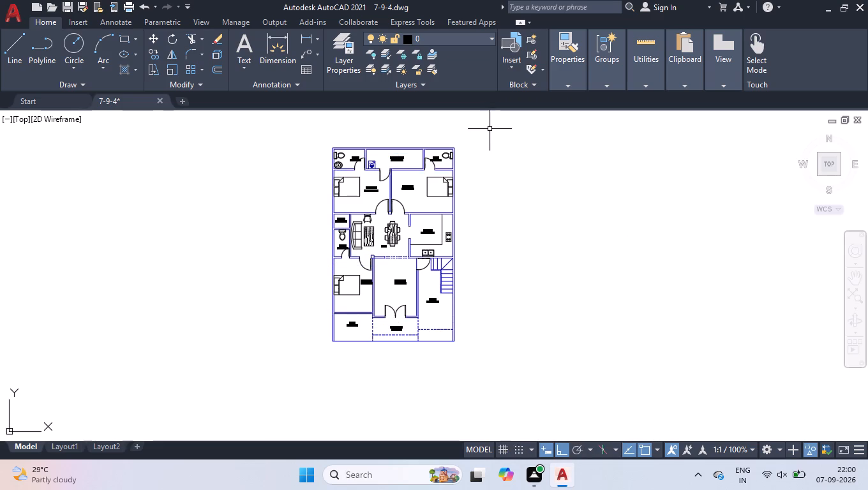
Select the entire floor plan and set its object colour to index colour 172.
{"action": "left_click", "coordinate": [490, 129]}
{"action": "left_click", "coordinate": [282, 389]}
{"action": "key", "text": "ctrl+1"}
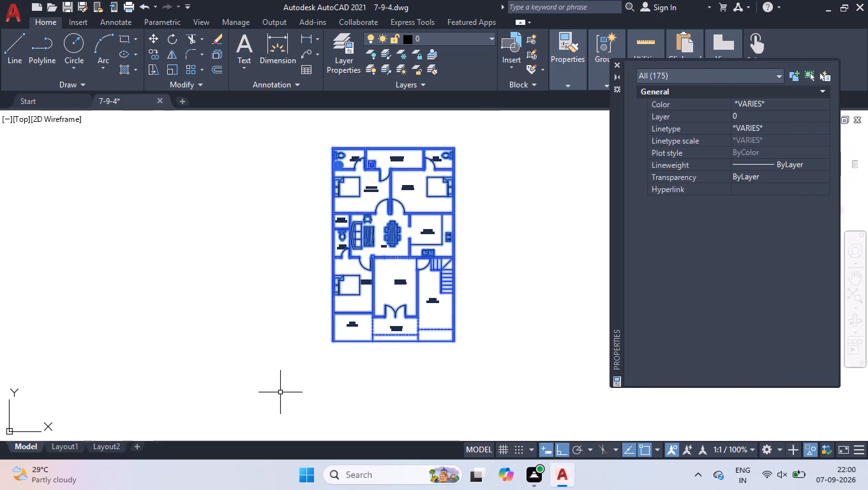
{"action": "double_click", "coordinate": [763, 106]}
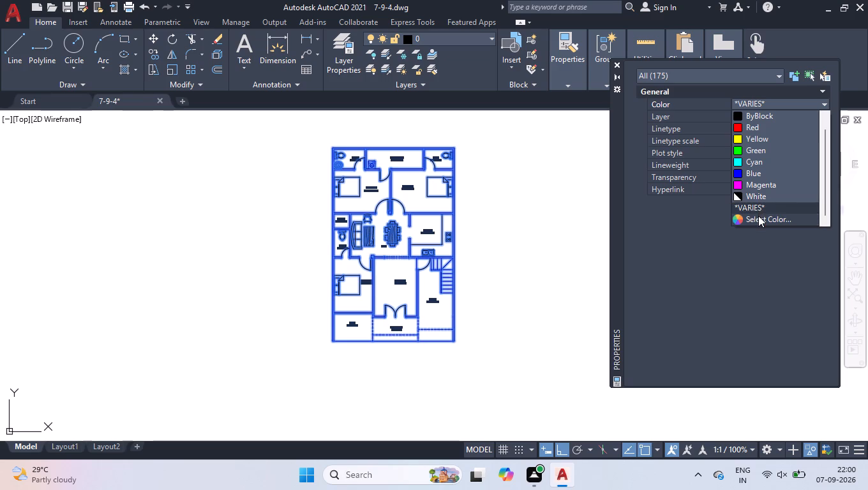
{"action": "left_click", "coordinate": [758, 216]}
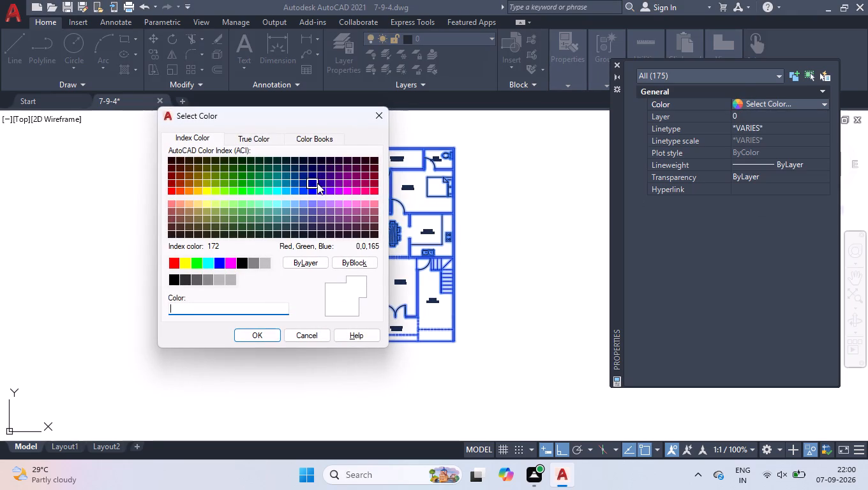
{"action": "left_click", "coordinate": [317, 182]}
{"action": "left_click", "coordinate": [255, 336]}
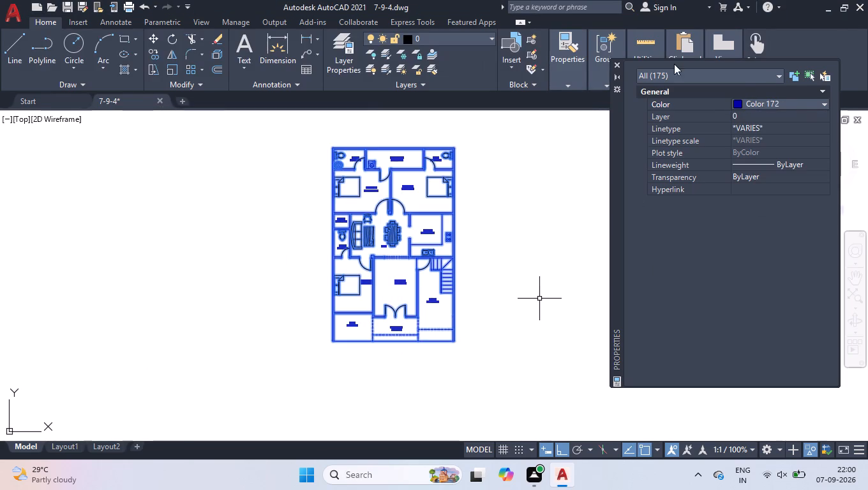
{"action": "left_click", "coordinate": [612, 66]}
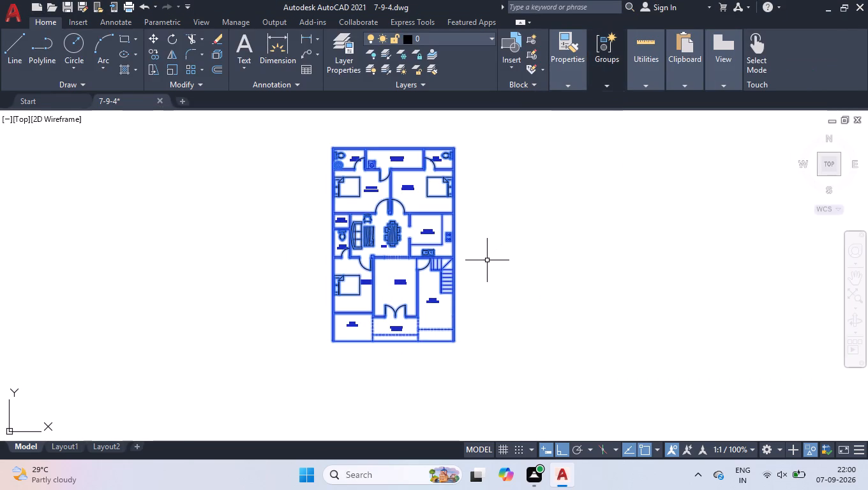
End object isolation to bring back the hidden dimensions.
{"action": "right_click", "coordinate": [487, 260]}
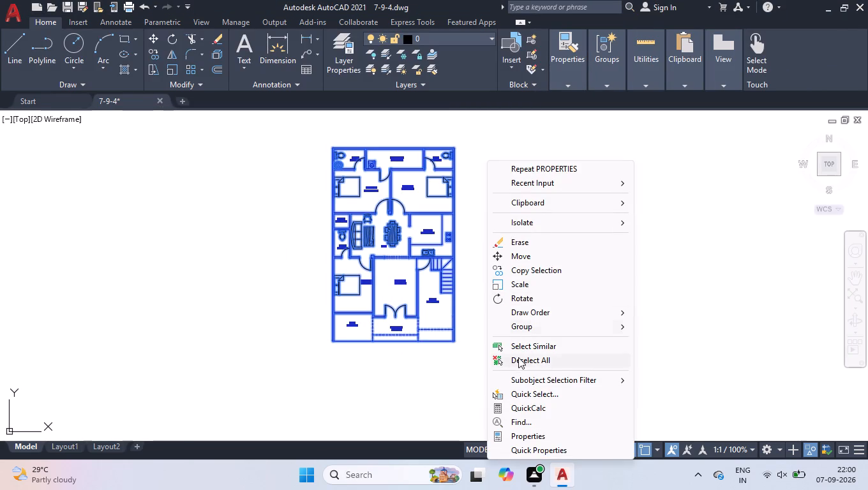
{"action": "left_click", "coordinate": [606, 221]}
{"action": "left_click", "coordinate": [647, 252]}
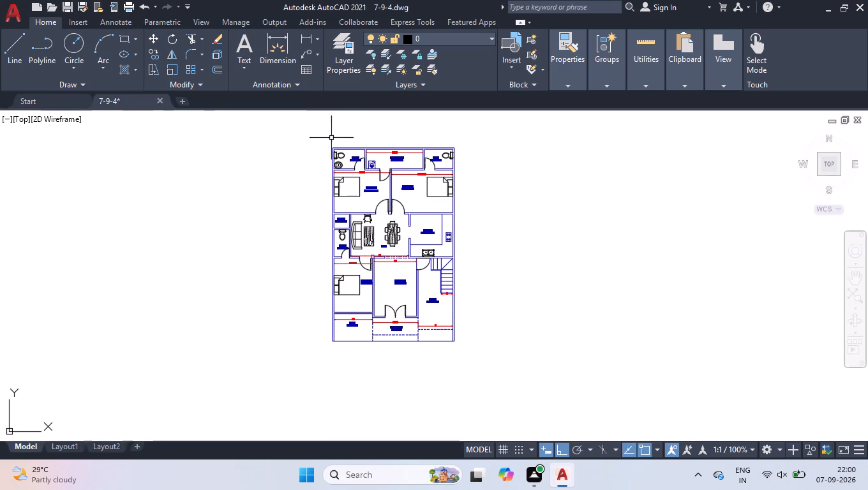
Add a linear dimension for the plan's overall width, between the top outer corners and just above the top wall.
{"action": "scroll", "coordinate": [347, 135], "scroll_direction": "up", "scroll_amount": 3}
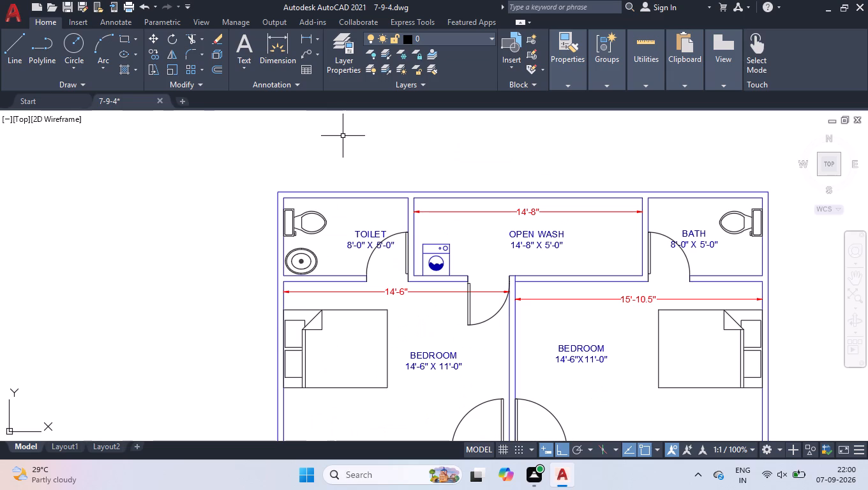
{"action": "type", "text": "DLI"}
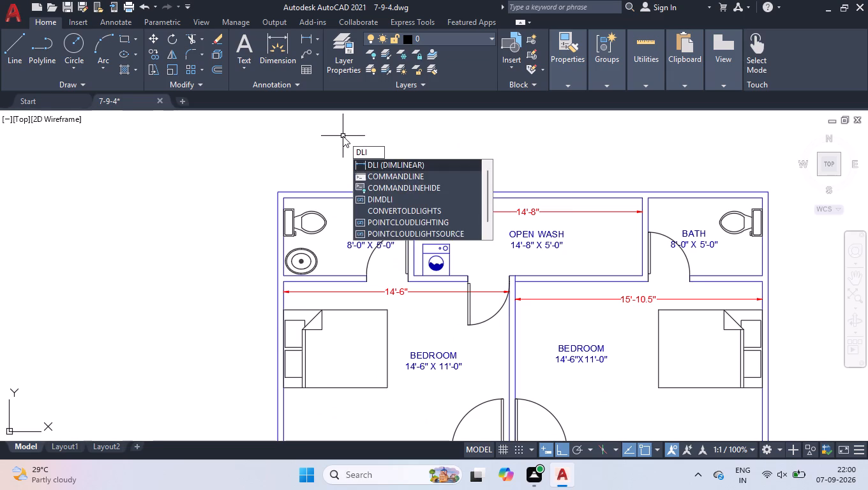
{"action": "key", "text": "Return"}
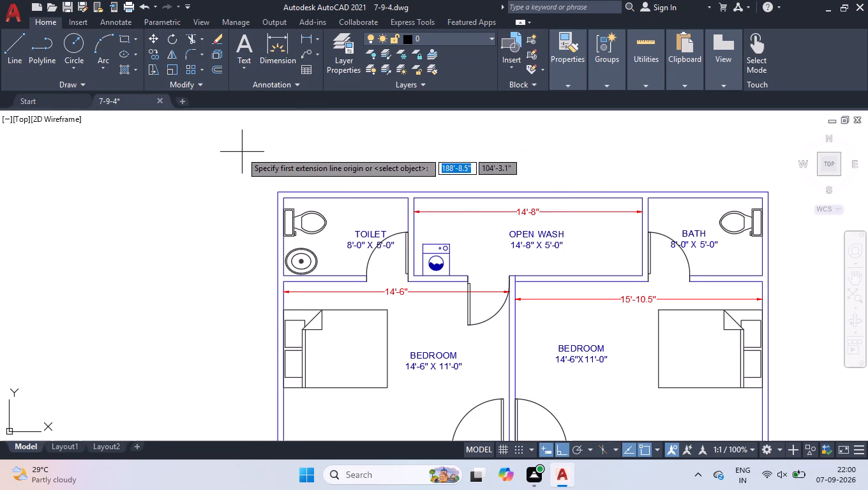
{"action": "left_click", "coordinate": [280, 190]}
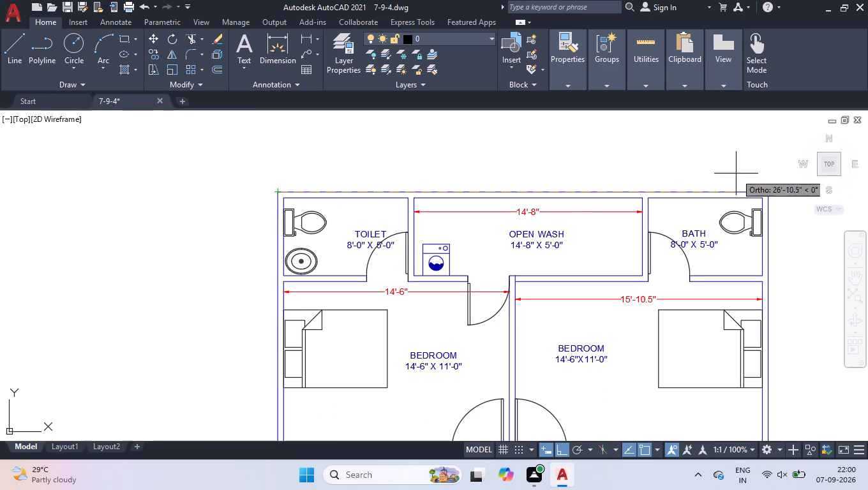
{"action": "left_click", "coordinate": [768, 192]}
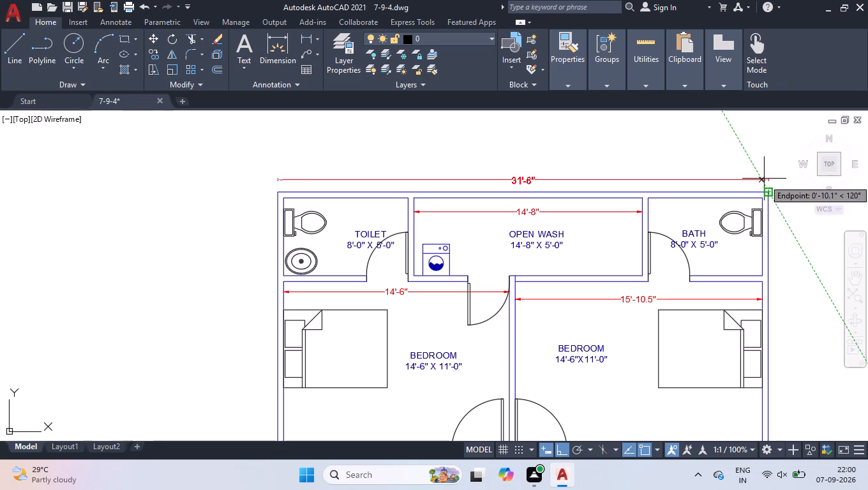
{"action": "left_click", "coordinate": [763, 177]}
Add a linear dimension for the plan's overall length, from the top to the bottom outer corner, just outside the right wall.
{"action": "scroll", "coordinate": [484, 183], "scroll_direction": "down", "scroll_amount": 2}
{"action": "scroll", "coordinate": [584, 209], "scroll_direction": "up", "scroll_amount": 1}
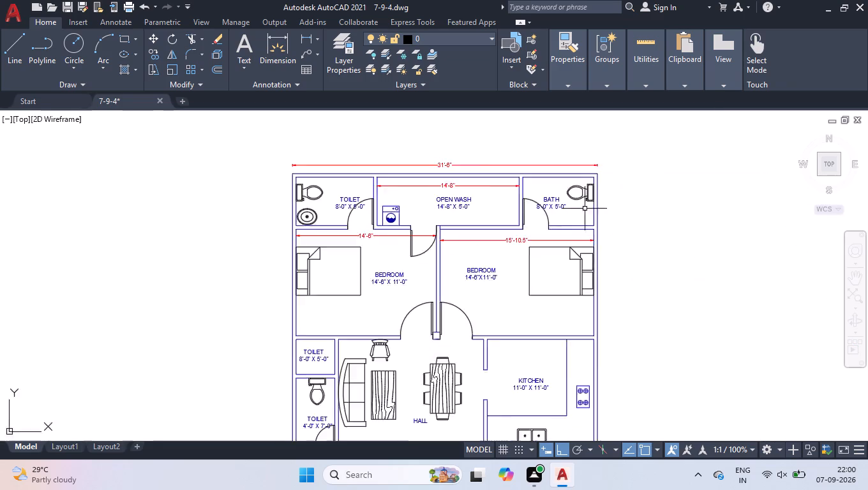
{"action": "scroll", "coordinate": [585, 209], "scroll_direction": "down", "scroll_amount": 2}
{"action": "scroll", "coordinate": [614, 267], "scroll_direction": "up", "scroll_amount": 1}
{"action": "key", "text": "space"}
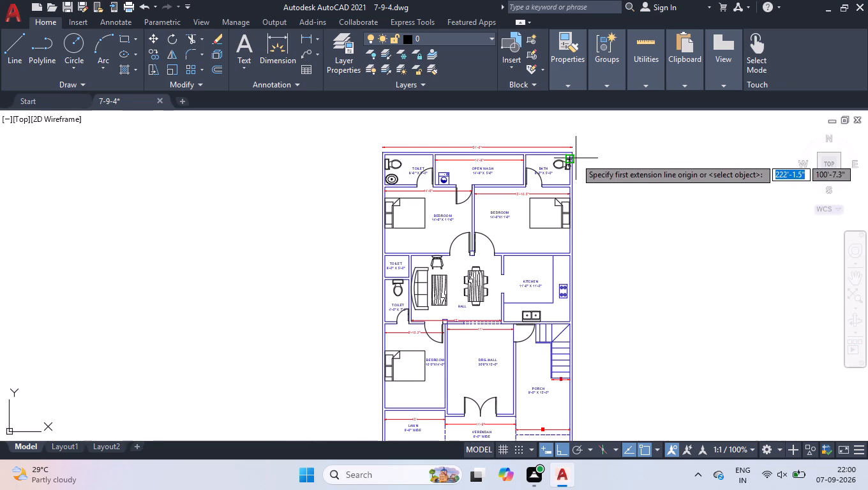
{"action": "left_click", "coordinate": [576, 152]}
{"action": "scroll", "coordinate": [602, 316], "scroll_direction": "down", "scroll_amount": 1}
{"action": "scroll", "coordinate": [601, 406], "scroll_direction": "up", "scroll_amount": 3}
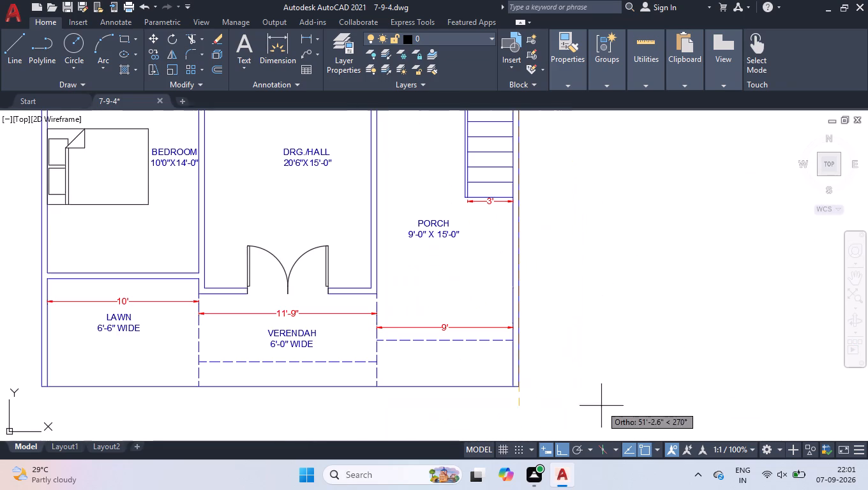
{"action": "left_click", "coordinate": [521, 386]}
{"action": "left_click", "coordinate": [540, 384]}
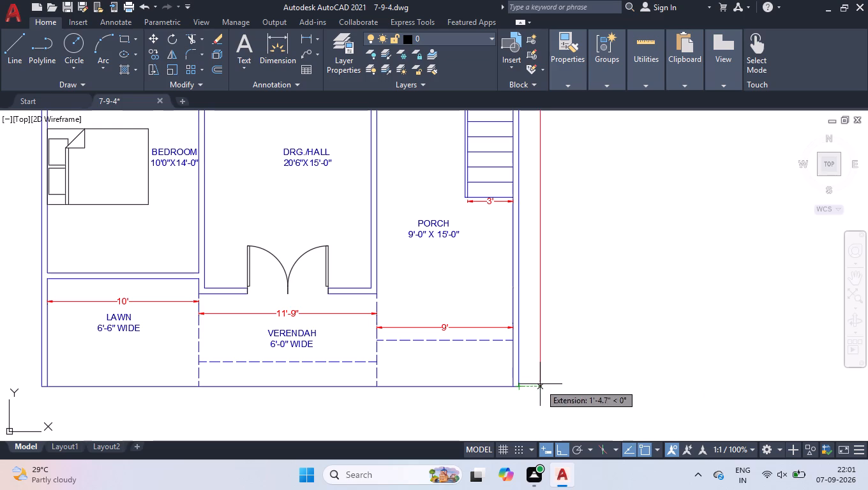
Add a vertical linear dimension outside the left wall, from the top outer corner to the lower face of the top-left toilet's bottom wall.
{"action": "scroll", "coordinate": [546, 398], "scroll_direction": "down", "scroll_amount": 3}
{"action": "scroll", "coordinate": [539, 326], "scroll_direction": "up", "scroll_amount": 1}
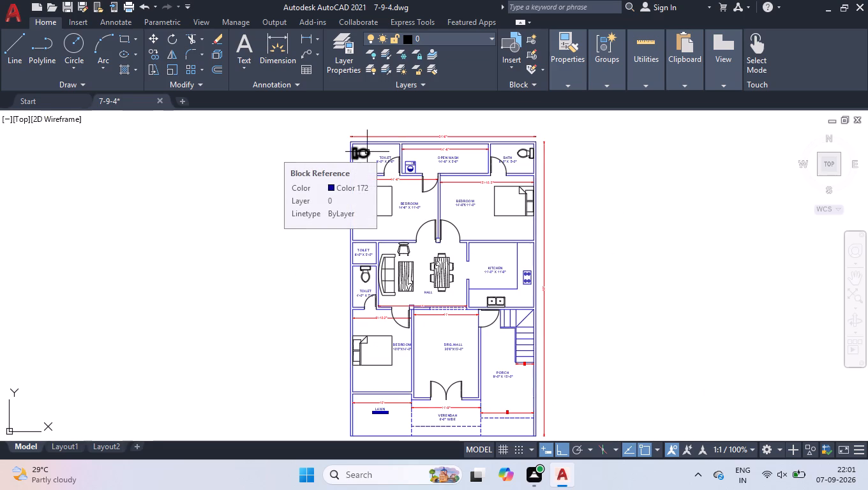
{"action": "scroll", "coordinate": [367, 152], "scroll_direction": "up", "scroll_amount": 1}
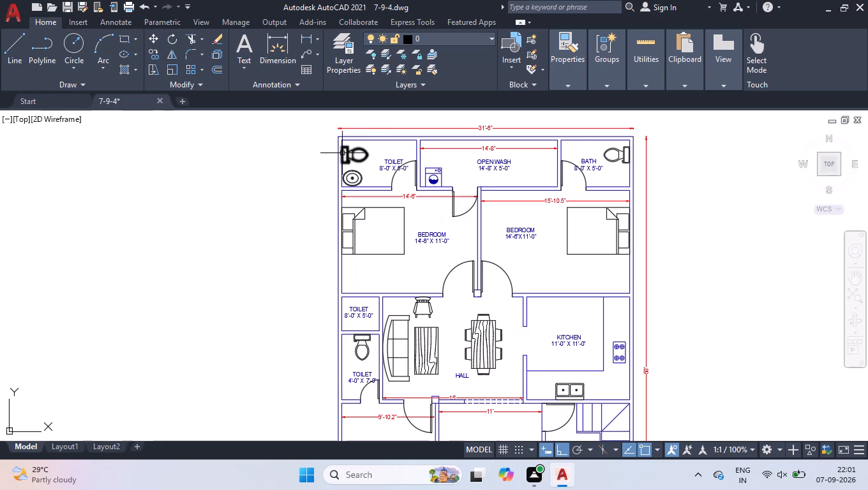
{"action": "scroll", "coordinate": [342, 153], "scroll_direction": "up", "scroll_amount": 3}
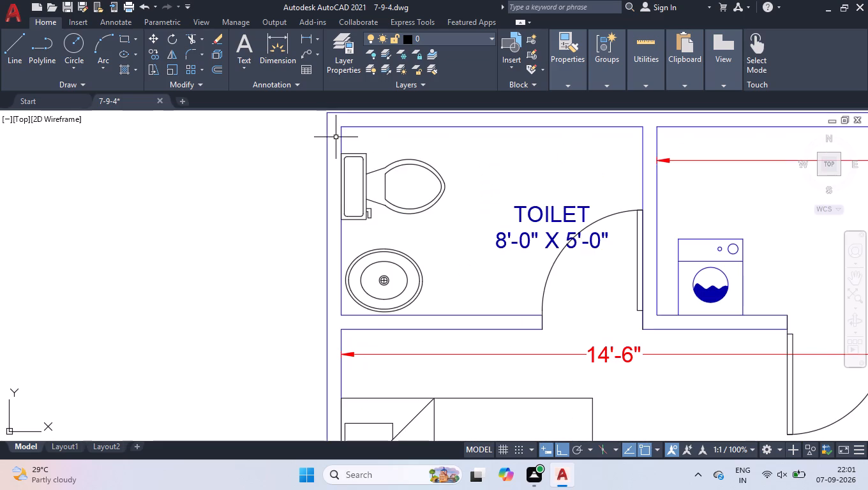
{"action": "scroll", "coordinate": [335, 138], "scroll_direction": "down", "scroll_amount": 1}
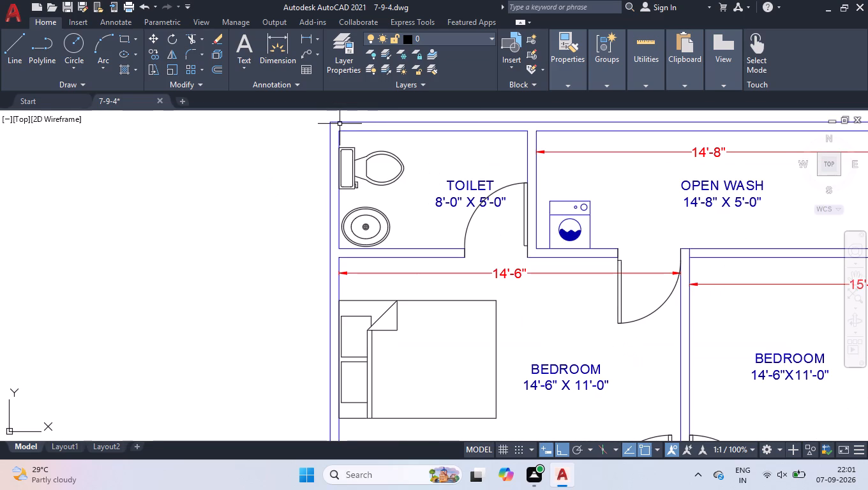
{"action": "key", "text": "space"}
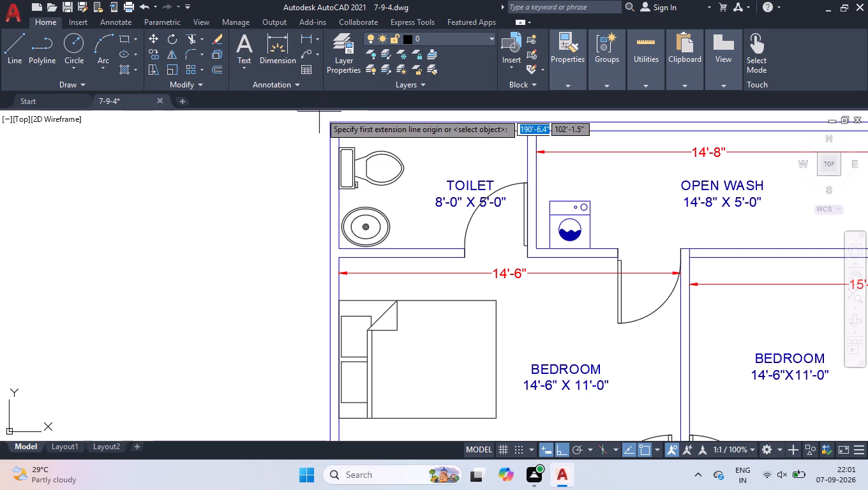
{"action": "left_click", "coordinate": [329, 121]}
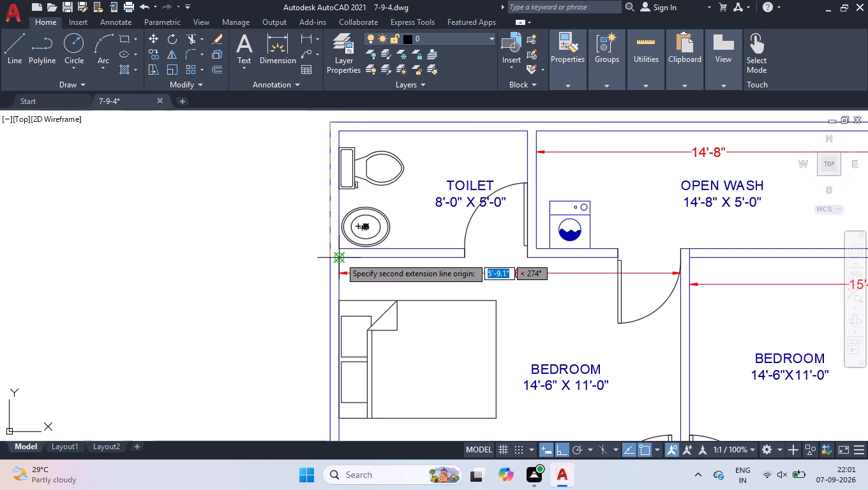
{"action": "left_click", "coordinate": [333, 257]}
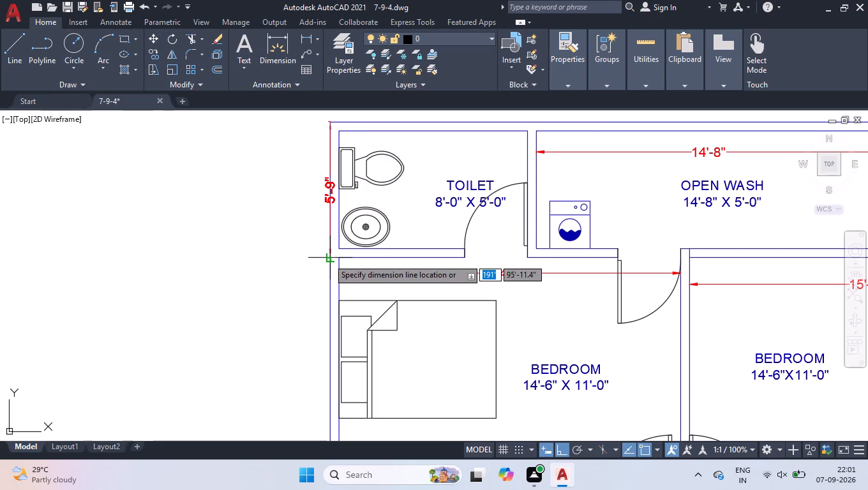
{"action": "left_click", "coordinate": [321, 257]}
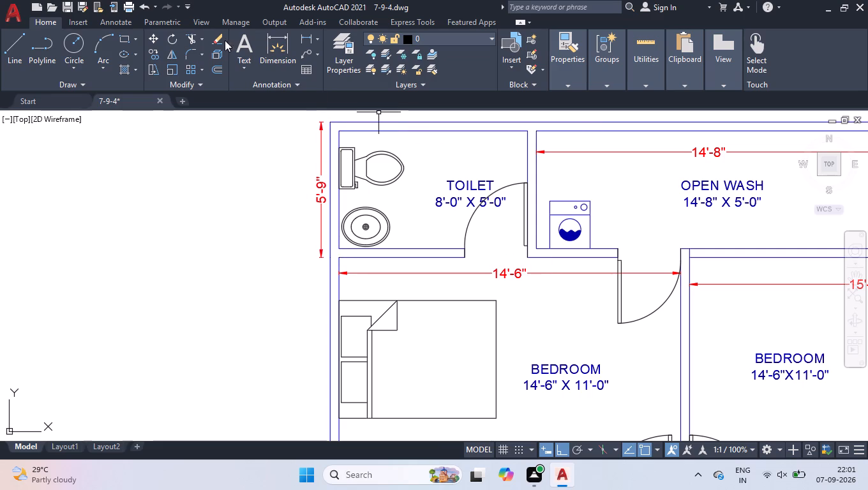
Continue that vertical dimension down the left wall to the lower face of the upper-left bedroom's bottom wall.
{"action": "left_click", "coordinate": [110, 18]}
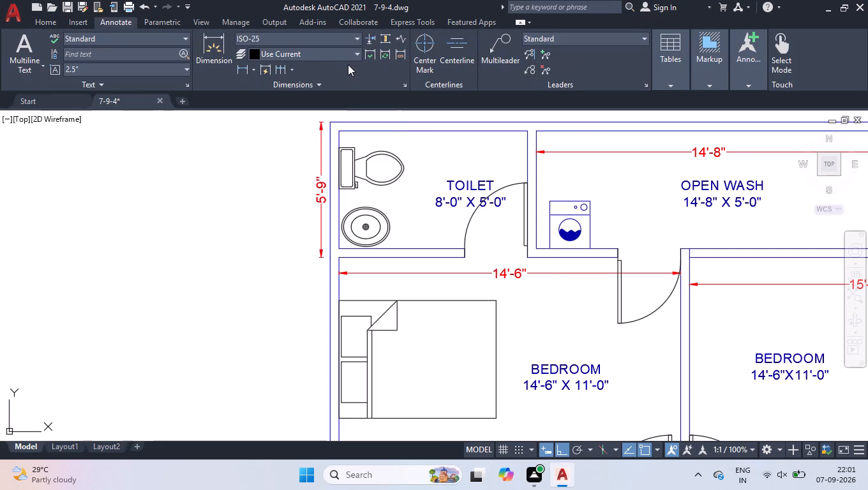
{"action": "left_click", "coordinate": [279, 71]}
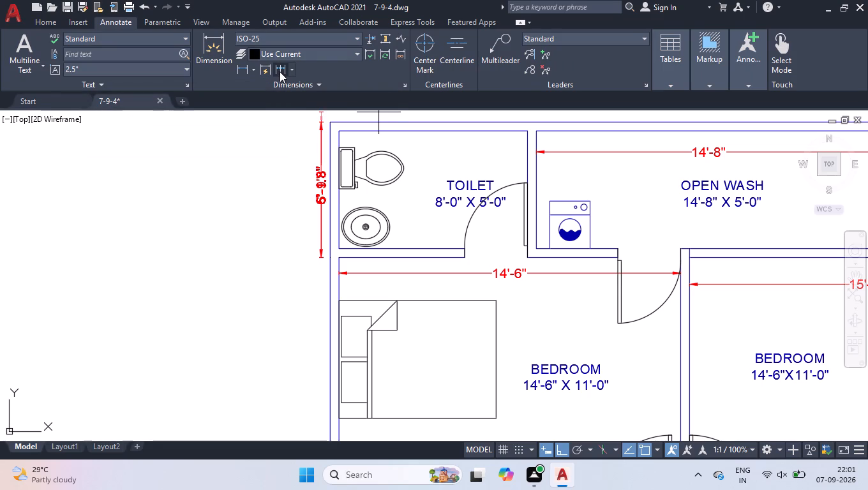
{"action": "scroll", "coordinate": [300, 308], "scroll_direction": "down", "scroll_amount": 1}
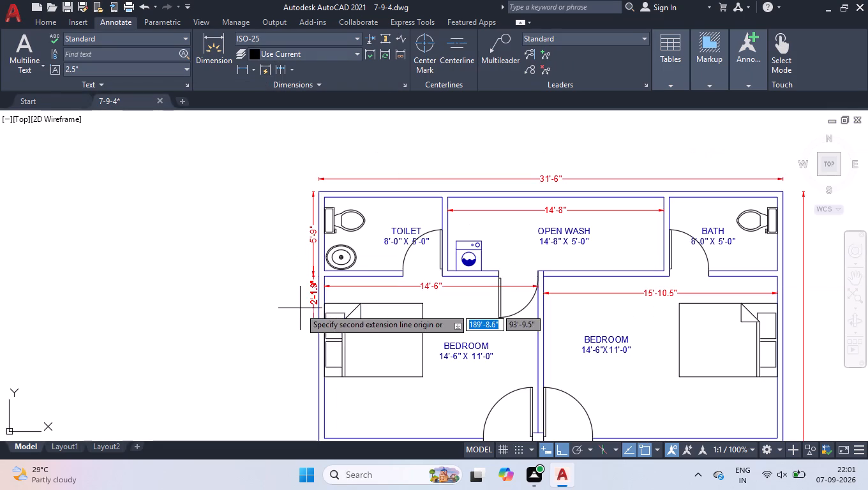
{"action": "scroll", "coordinate": [295, 328], "scroll_direction": "up", "scroll_amount": 3}
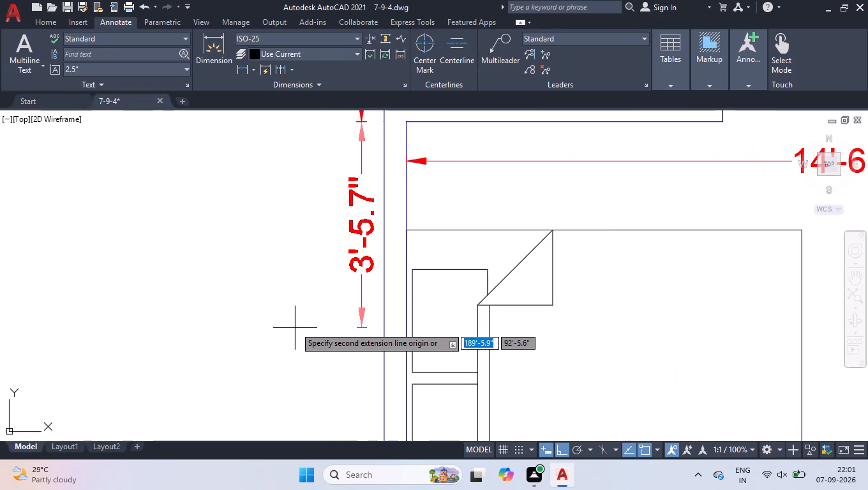
{"action": "scroll", "coordinate": [295, 323], "scroll_direction": "down", "scroll_amount": 5}
{"action": "scroll", "coordinate": [313, 380], "scroll_direction": "up", "scroll_amount": 3}
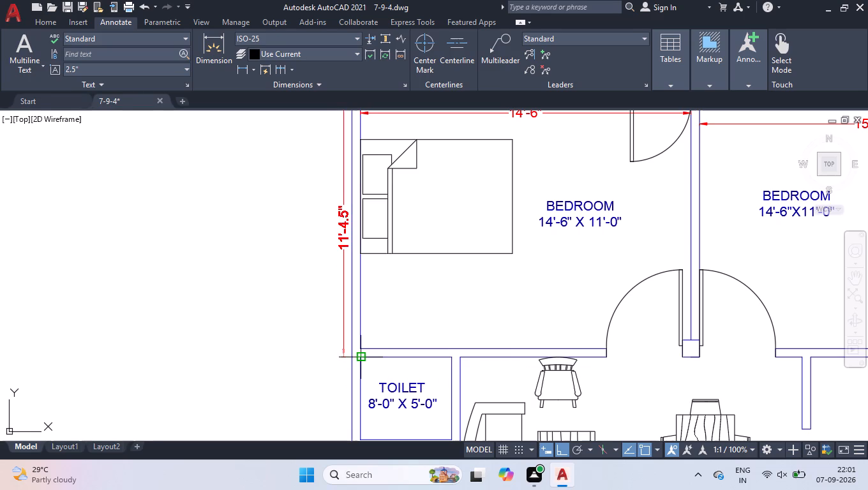
{"action": "left_click", "coordinate": [361, 359]}
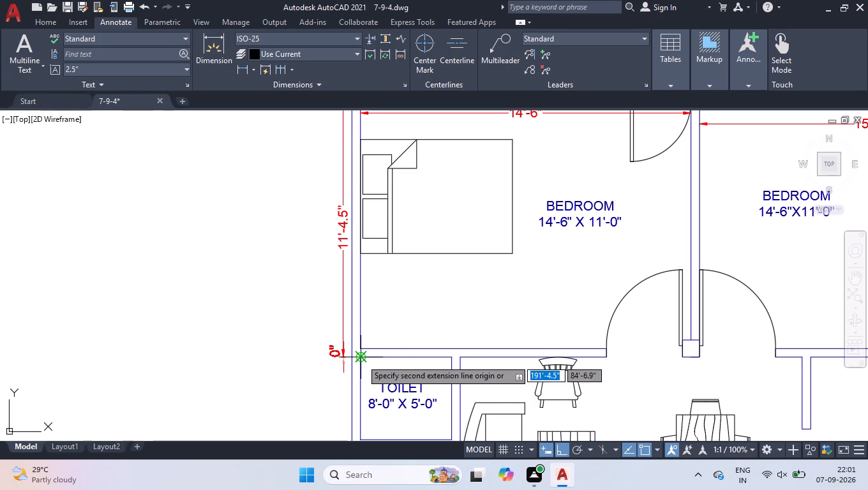
Continue the left-wall dimension chain to the upper face of the wall between the two toilets, and to the lower face of the 4'-0" X 7'-0" toilet's bottom wall.
{"action": "scroll", "coordinate": [361, 359], "scroll_direction": "down", "scroll_amount": 1}
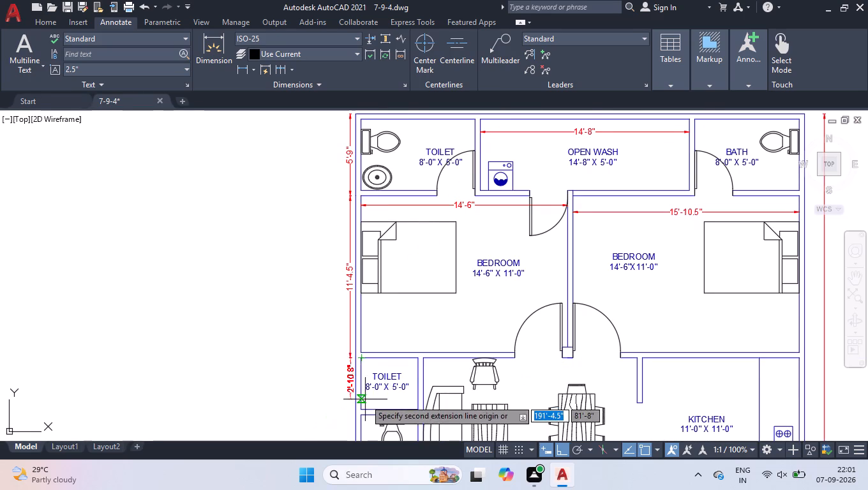
{"action": "scroll", "coordinate": [365, 399], "scroll_direction": "up", "scroll_amount": 1}
{"action": "left_click", "coordinate": [355, 416]}
{"action": "scroll", "coordinate": [357, 409], "scroll_direction": "down", "scroll_amount": 3}
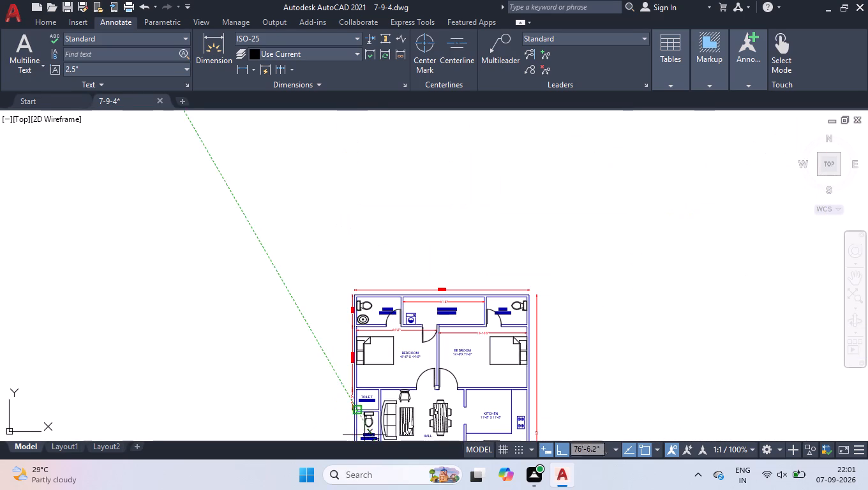
{"action": "scroll", "coordinate": [385, 319], "scroll_direction": "down", "scroll_amount": 2}
{"action": "scroll", "coordinate": [366, 379], "scroll_direction": "up", "scroll_amount": 5}
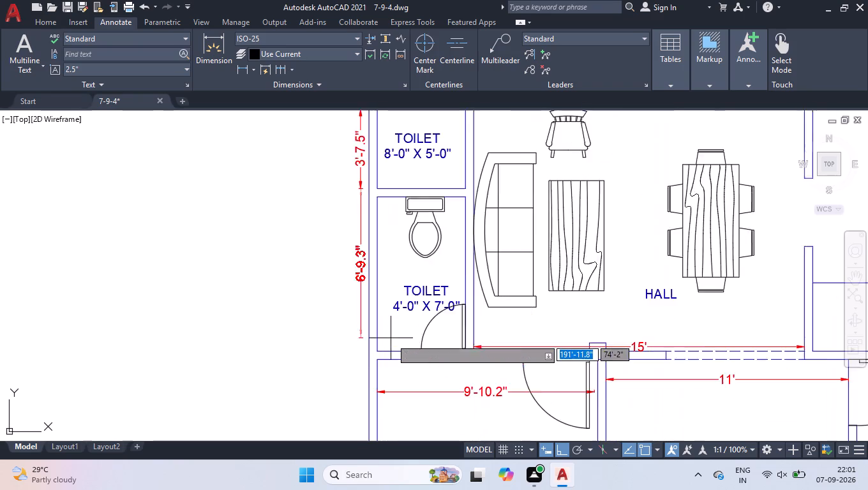
{"action": "scroll", "coordinate": [391, 338], "scroll_direction": "up", "scroll_amount": 1}
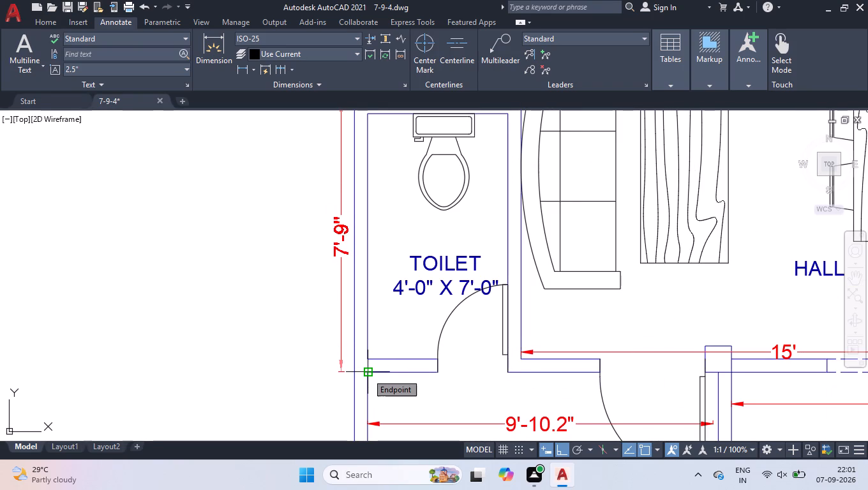
{"action": "left_click", "coordinate": [367, 373]}
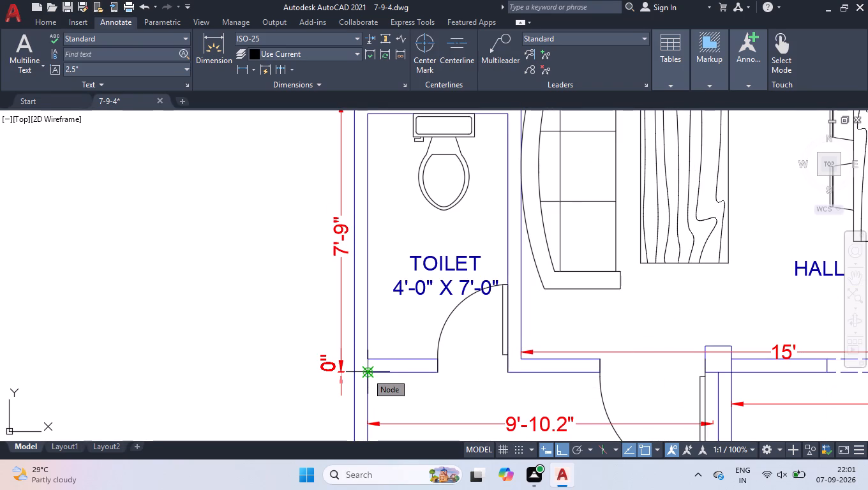
Continue the left-wall dimension chain to the lower face of the lower-left bedroom's bottom wall, and to the lawn's bottom edge.
{"action": "scroll", "coordinate": [367, 373], "scroll_direction": "down", "scroll_amount": 7}
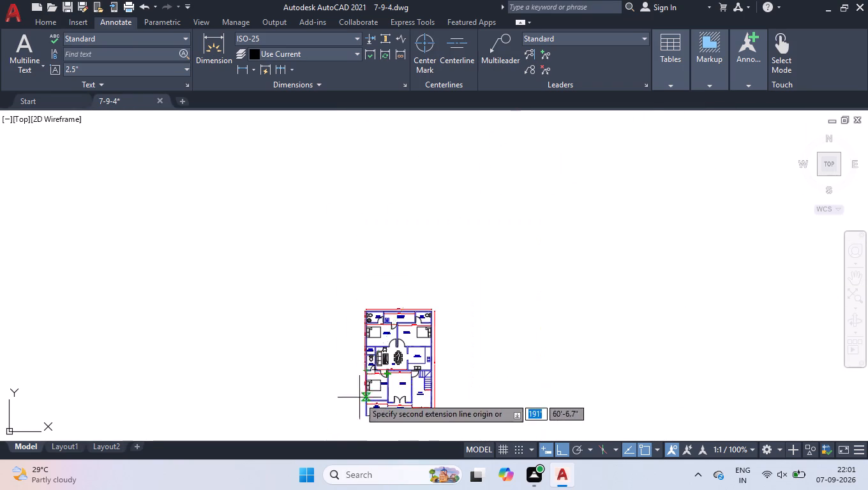
{"action": "scroll", "coordinate": [359, 397], "scroll_direction": "up", "scroll_amount": 4}
{"action": "scroll", "coordinate": [387, 362], "scroll_direction": "down", "scroll_amount": 2}
{"action": "scroll", "coordinate": [385, 382], "scroll_direction": "up", "scroll_amount": 5}
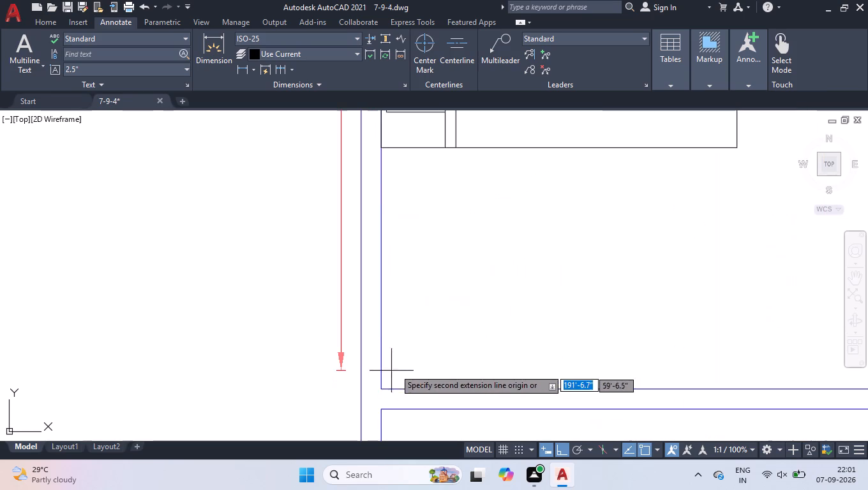
{"action": "left_click", "coordinate": [381, 408]}
{"action": "scroll", "coordinate": [381, 400], "scroll_direction": "down", "scroll_amount": 4}
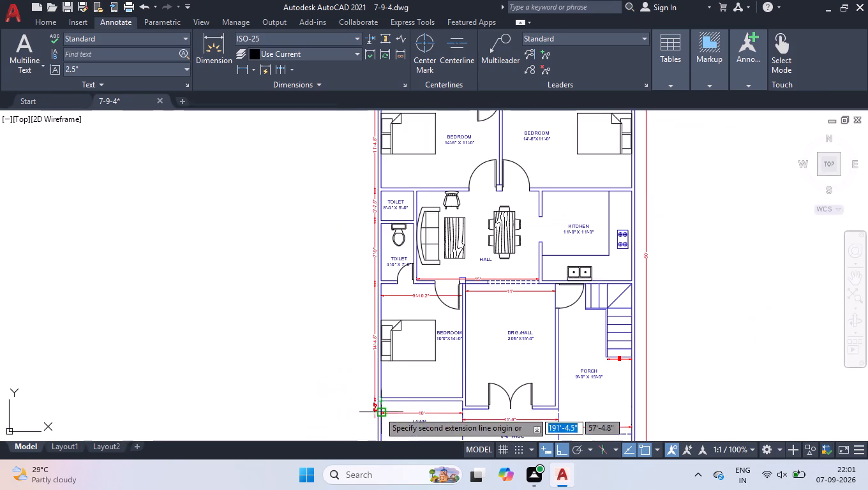
{"action": "scroll", "coordinate": [389, 343], "scroll_direction": "down", "scroll_amount": 1}
{"action": "scroll", "coordinate": [385, 410], "scroll_direction": "up", "scroll_amount": 3}
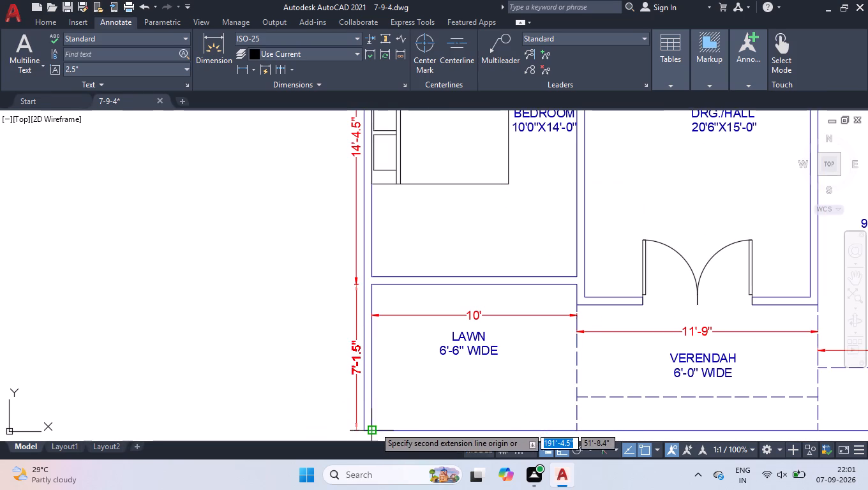
{"action": "left_click", "coordinate": [372, 429]}
{"action": "key", "text": "space"}
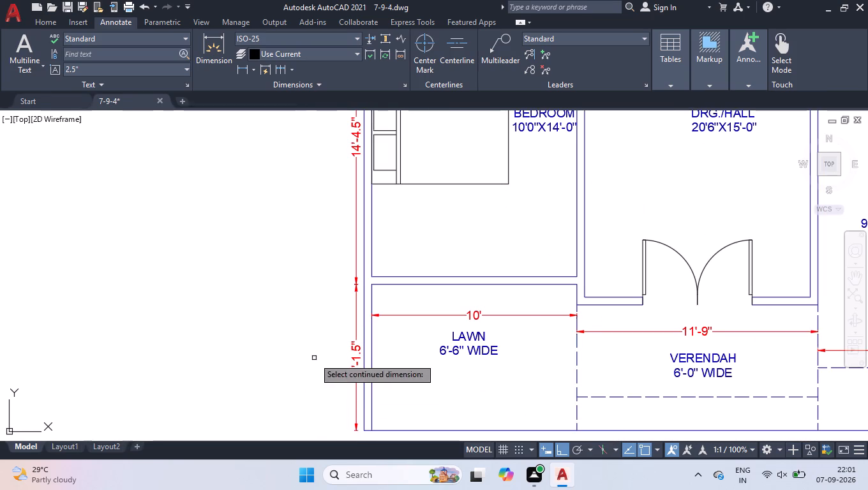
{"action": "key", "text": "space"}
Delete the overall length dimension outside the right wall.
{"action": "scroll", "coordinate": [316, 353], "scroll_direction": "down", "scroll_amount": 3}
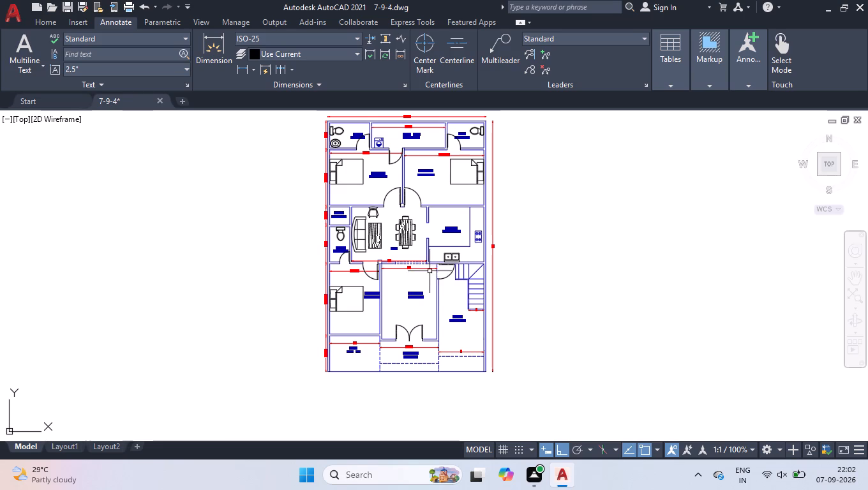
{"action": "left_click", "coordinate": [492, 246]}
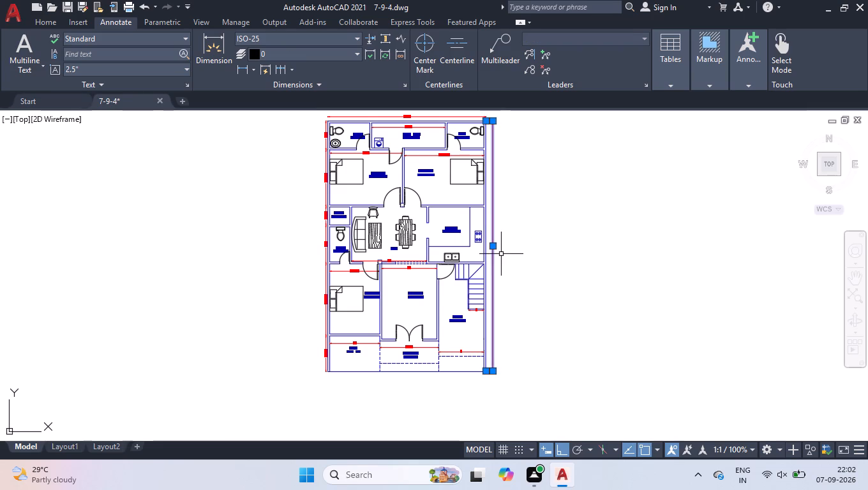
{"action": "key", "text": "Delete"}
Add a vertical linear dimension just outside the right wall, from the top outer corner to the lower face of the bath's bottom wall.
{"action": "scroll", "coordinate": [484, 113], "scroll_direction": "up", "scroll_amount": 3}
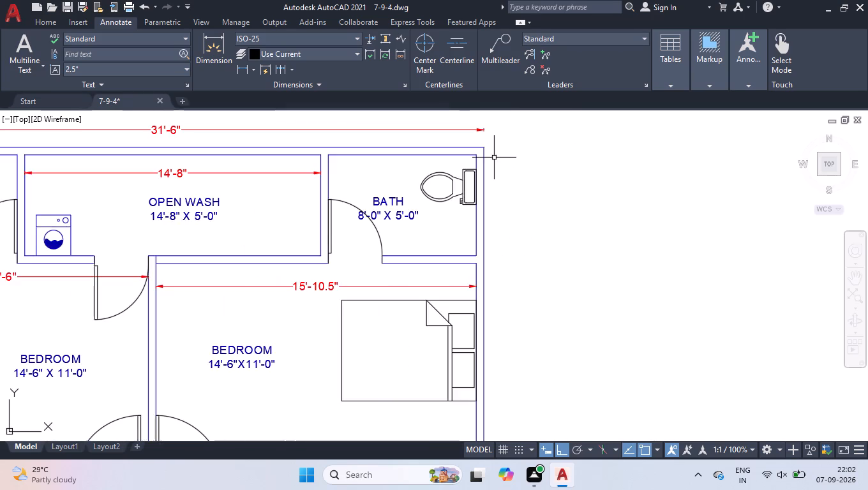
{"action": "scroll", "coordinate": [494, 158], "scroll_direction": "up", "scroll_amount": 3}
{"action": "left_click", "coordinate": [240, 65]}
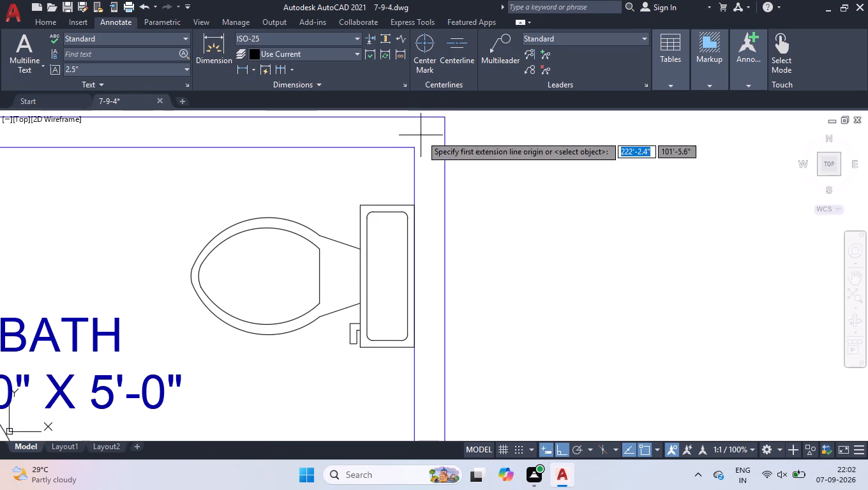
{"action": "left_click", "coordinate": [444, 117]}
{"action": "scroll", "coordinate": [445, 135], "scroll_direction": "down", "scroll_amount": 4}
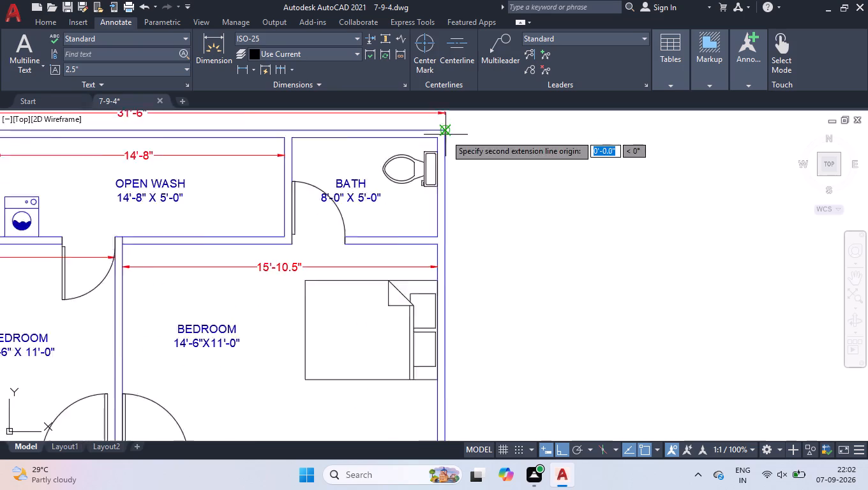
{"action": "scroll", "coordinate": [452, 183], "scroll_direction": "up", "scroll_amount": 3}
{"action": "left_click", "coordinate": [398, 265]}
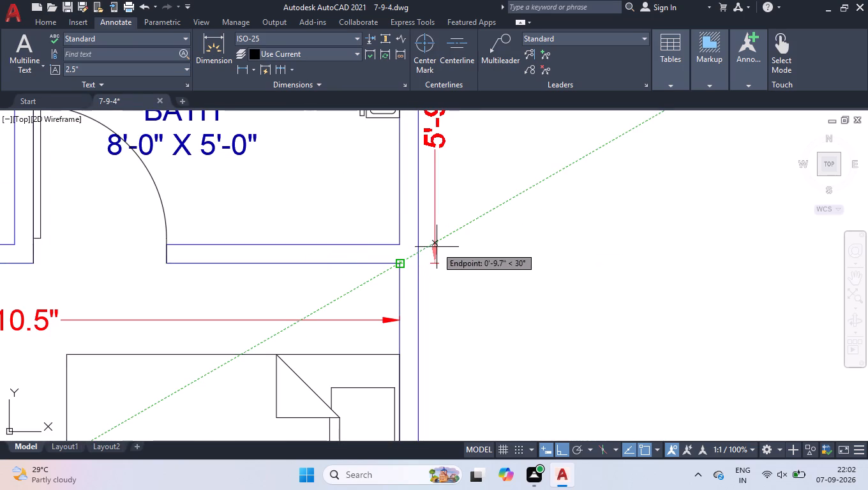
{"action": "left_click", "coordinate": [437, 247]}
Continue that dimension down the right wall to the lower face of the upper-right bedroom's bottom wall, and to the upper face of the kitchen's bottom wall.
{"action": "scroll", "coordinate": [442, 248], "scroll_direction": "down", "scroll_amount": 3}
{"action": "left_click", "coordinate": [278, 70]}
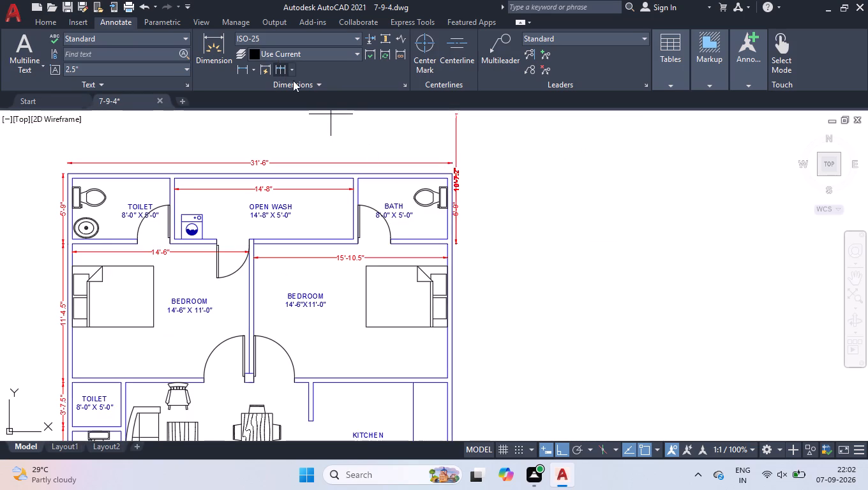
{"action": "left_click", "coordinate": [449, 385]}
{"action": "scroll", "coordinate": [445, 367], "scroll_direction": "down", "scroll_amount": 3}
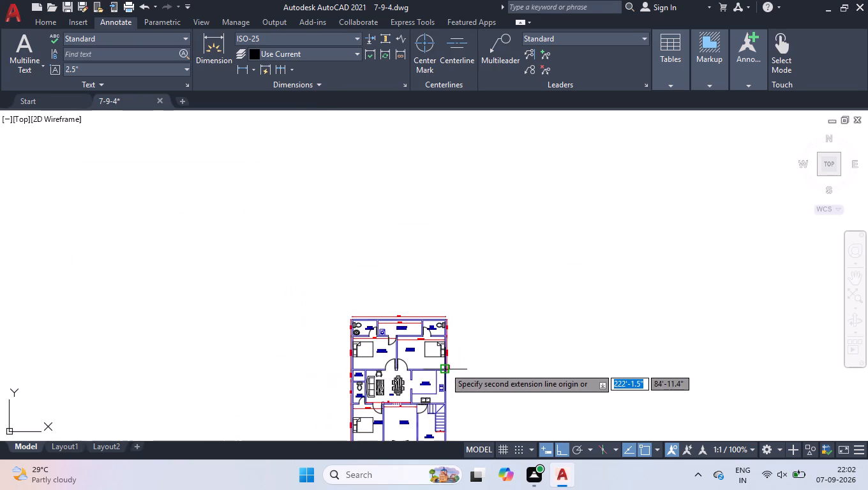
{"action": "scroll", "coordinate": [445, 427], "scroll_direction": "up", "scroll_amount": 4}
{"action": "left_click", "coordinate": [426, 271]}
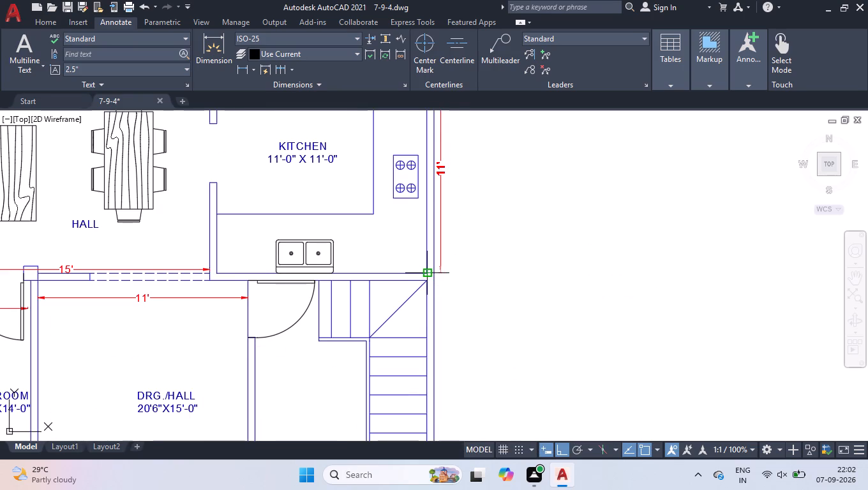
Continue the right-wall dimension chain to the lower edge of the stair landing, and to the bottom end of the stair flight.
{"action": "scroll", "coordinate": [426, 271], "scroll_direction": "down", "scroll_amount": 3}
{"action": "scroll", "coordinate": [437, 330], "scroll_direction": "up", "scroll_amount": 4}
{"action": "scroll", "coordinate": [435, 322], "scroll_direction": "down", "scroll_amount": 2}
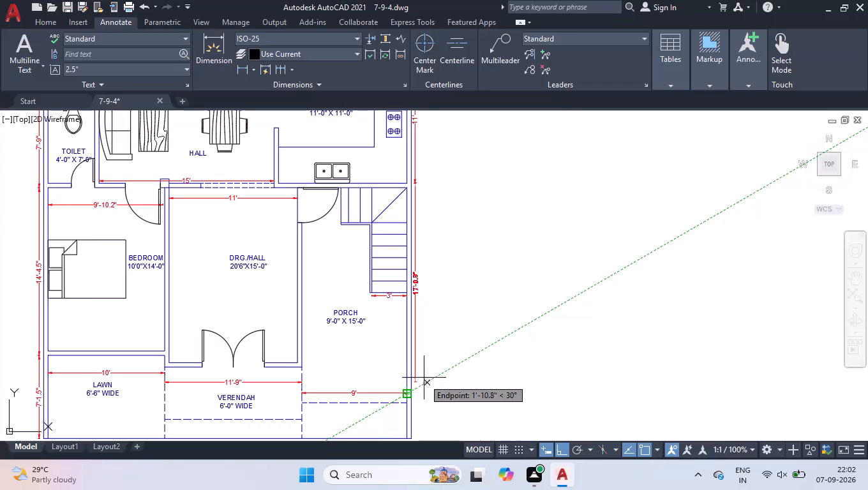
{"action": "left_click", "coordinate": [408, 225]}
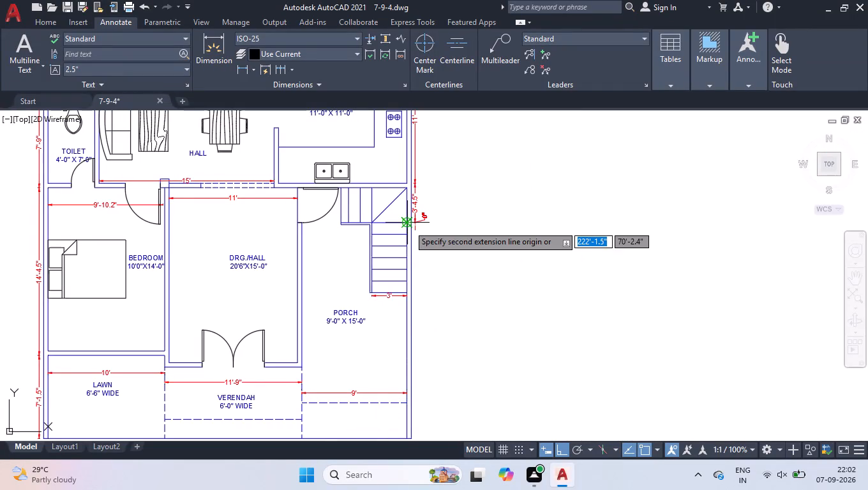
{"action": "left_click", "coordinate": [408, 292]}
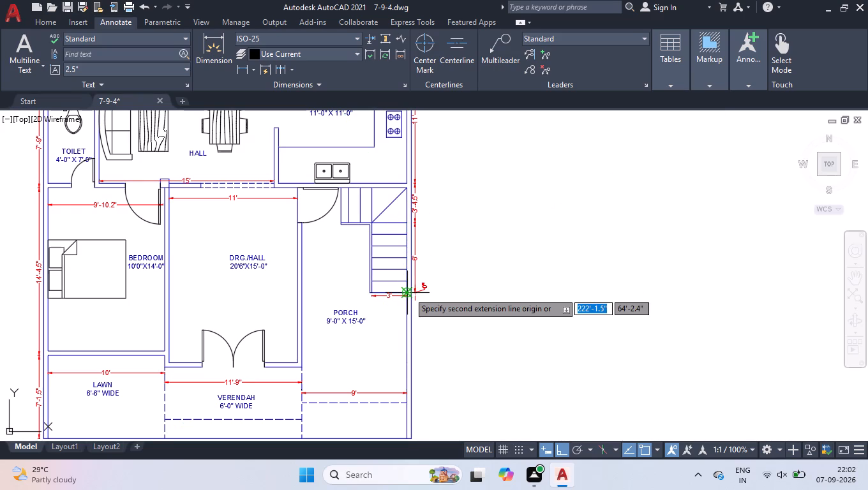
Continue the right-wall dimension chain to the lower face of the DRG./HALL front wall, and to the plan's bottom outer corner.
{"action": "left_click", "coordinate": [304, 367]}
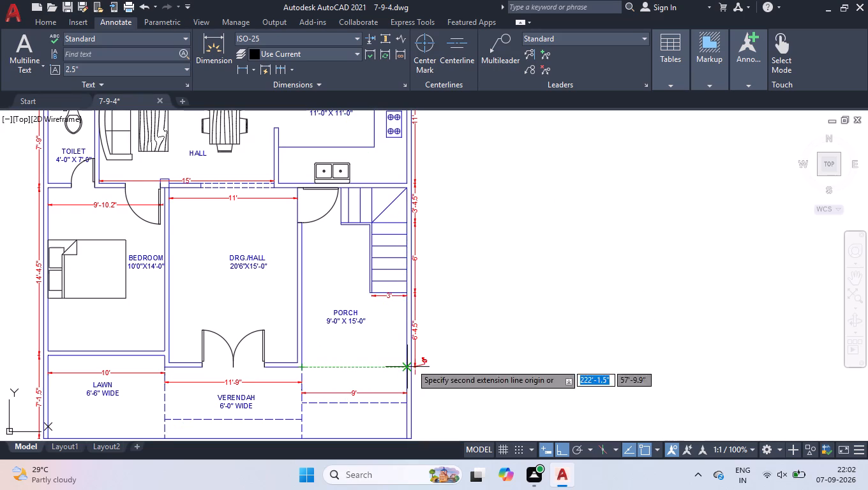
{"action": "scroll", "coordinate": [430, 367], "scroll_direction": "down", "scroll_amount": 2}
{"action": "scroll", "coordinate": [395, 409], "scroll_direction": "up", "scroll_amount": 3}
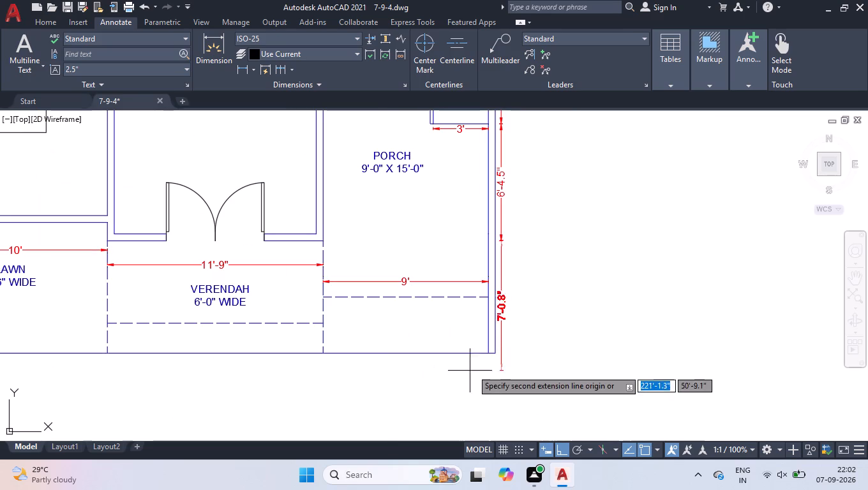
{"action": "left_click", "coordinate": [495, 353]}
{"action": "key", "text": "Return"}
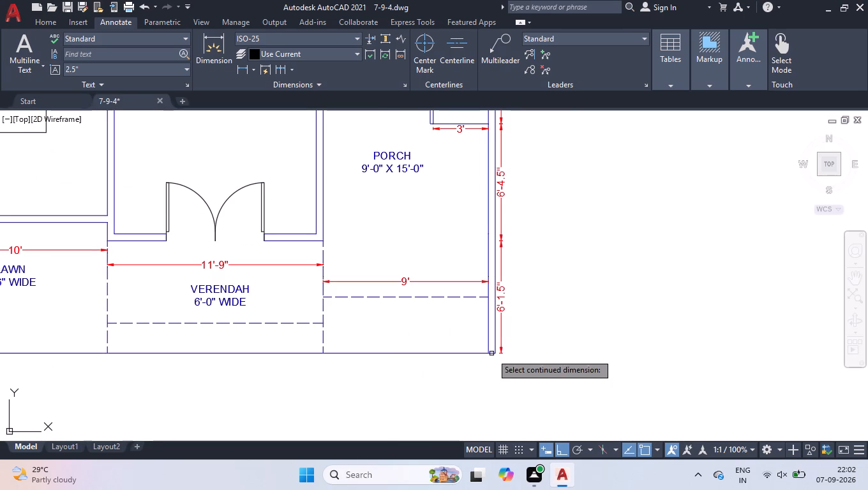
{"action": "key", "text": "Return"}
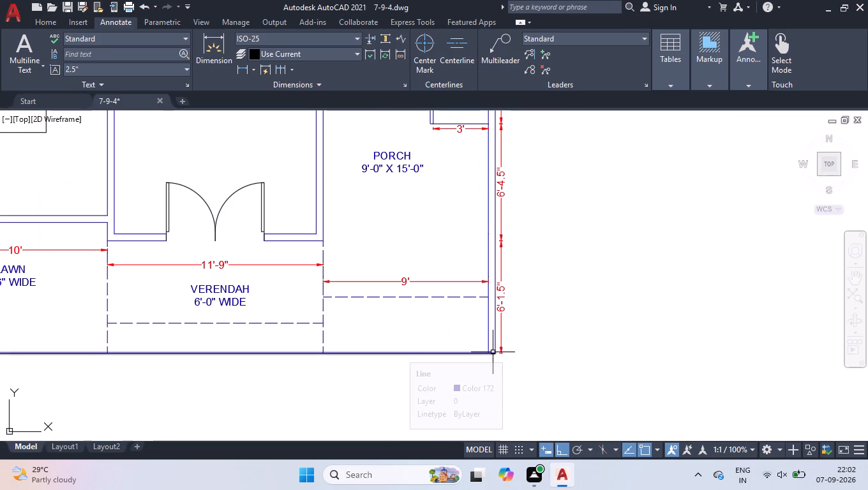
Add a linear dimension for the plan's overall length, from the bottom-right to the top-right outer corner, outside the right-wall dimension chain.
{"action": "type", "text": "DLI"}
{"action": "key", "text": "Return"}
{"action": "scroll", "coordinate": [485, 348], "scroll_direction": "up", "scroll_amount": 1}
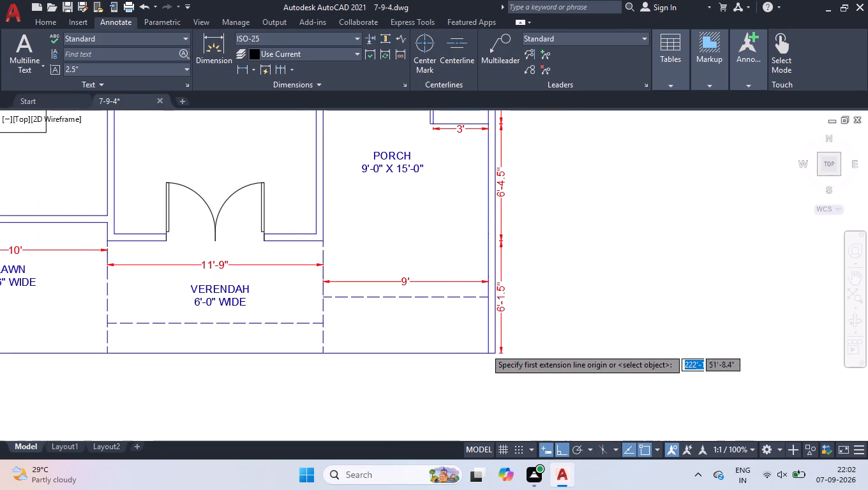
{"action": "scroll", "coordinate": [485, 348], "scroll_direction": "up", "scroll_amount": 1}
{"action": "left_click", "coordinate": [507, 361]}
{"action": "scroll", "coordinate": [513, 389], "scroll_direction": "down", "scroll_amount": 3}
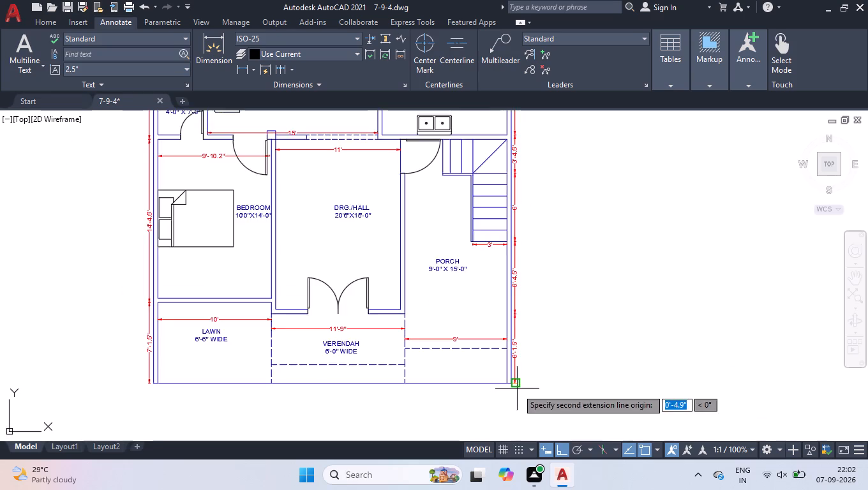
{"action": "scroll", "coordinate": [518, 389], "scroll_direction": "down", "scroll_amount": 2}
{"action": "scroll", "coordinate": [544, 170], "scroll_direction": "up", "scroll_amount": 4}
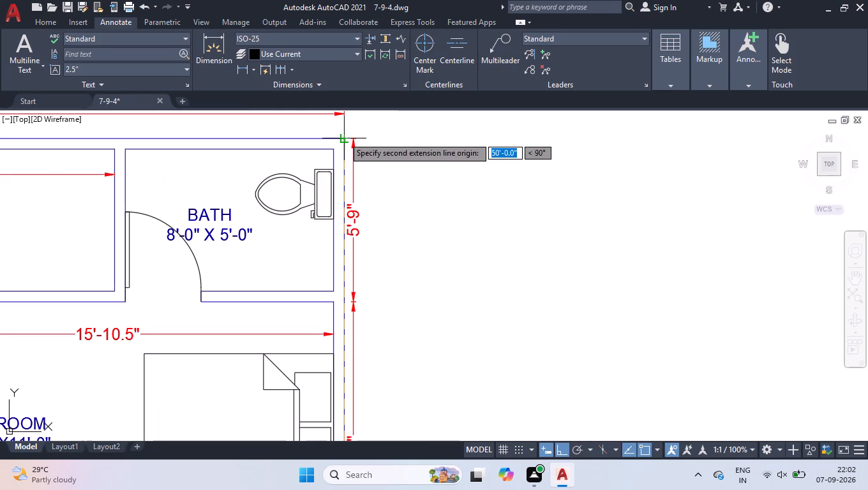
{"action": "left_click", "coordinate": [343, 137]}
{"action": "scroll", "coordinate": [379, 221], "scroll_direction": "down", "scroll_amount": 2}
{"action": "scroll", "coordinate": [403, 293], "scroll_direction": "down", "scroll_amount": 1}
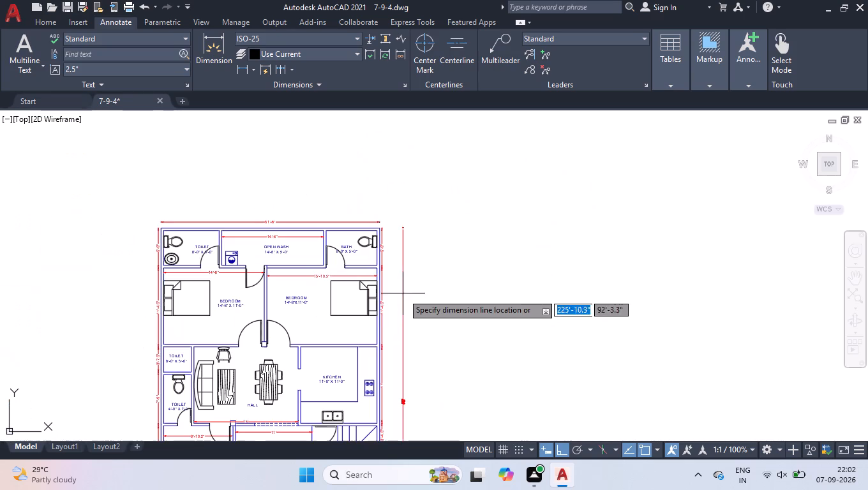
{"action": "scroll", "coordinate": [387, 416], "scroll_direction": "up", "scroll_amount": 2}
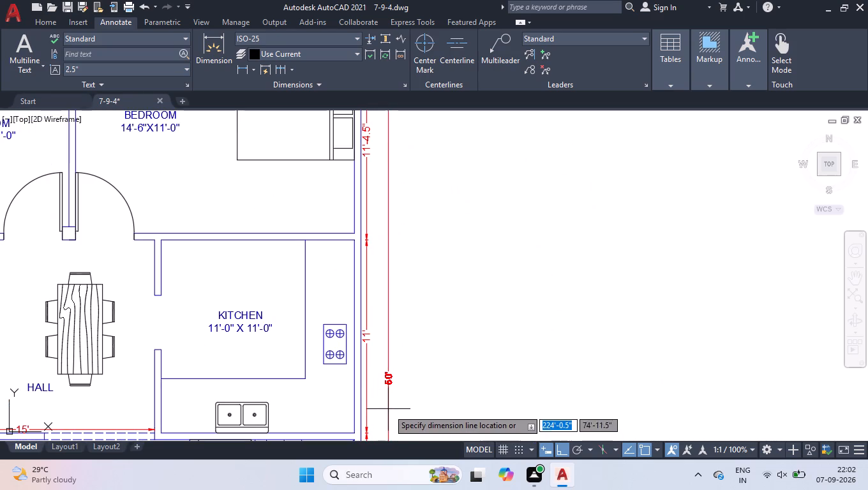
{"action": "left_click", "coordinate": [386, 390]}
Add a linear dimension for the plan's overall length, from the top-left to the bottom-left outer corner, outside the left-wall dimension chain.
{"action": "scroll", "coordinate": [476, 327], "scroll_direction": "down", "scroll_amount": 3}
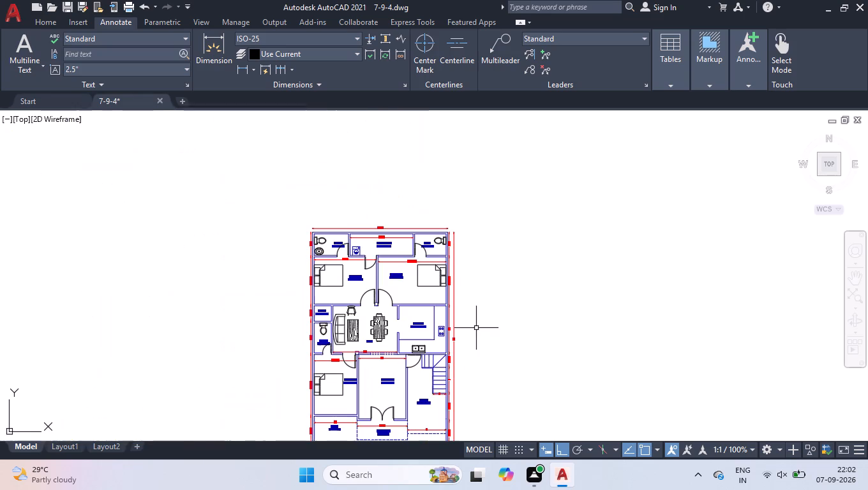
{"action": "scroll", "coordinate": [391, 210], "scroll_direction": "down", "scroll_amount": 1}
{"action": "scroll", "coordinate": [344, 294], "scroll_direction": "up", "scroll_amount": 1}
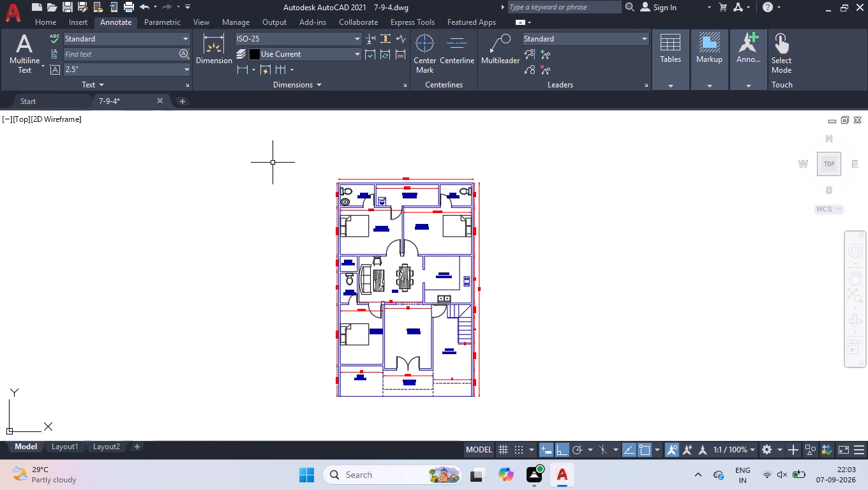
{"action": "scroll", "coordinate": [319, 182], "scroll_direction": "up", "scroll_amount": 3}
{"action": "scroll", "coordinate": [387, 198], "scroll_direction": "up", "scroll_amount": 2}
{"action": "key", "text": "space"}
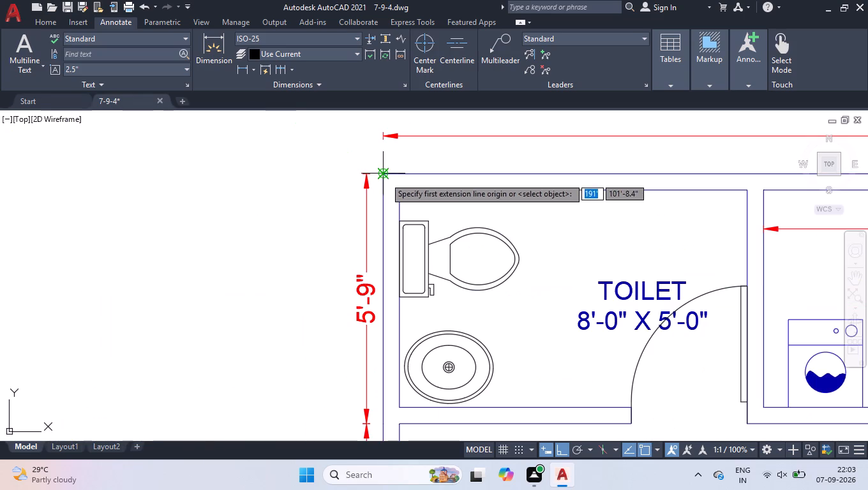
{"action": "left_click", "coordinate": [385, 177]}
{"action": "scroll", "coordinate": [380, 205], "scroll_direction": "down", "scroll_amount": 6}
{"action": "scroll", "coordinate": [362, 326], "scroll_direction": "up", "scroll_amount": 3}
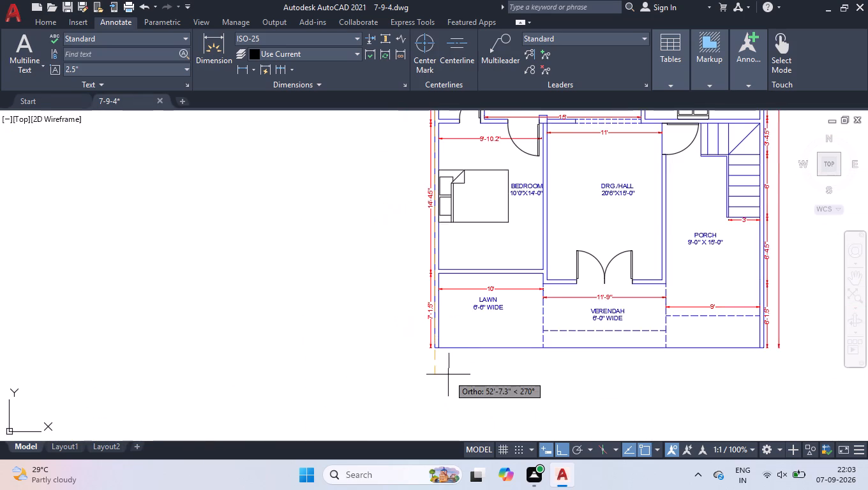
{"action": "scroll", "coordinate": [442, 357], "scroll_direction": "up", "scroll_amount": 3}
{"action": "left_click", "coordinate": [403, 320]}
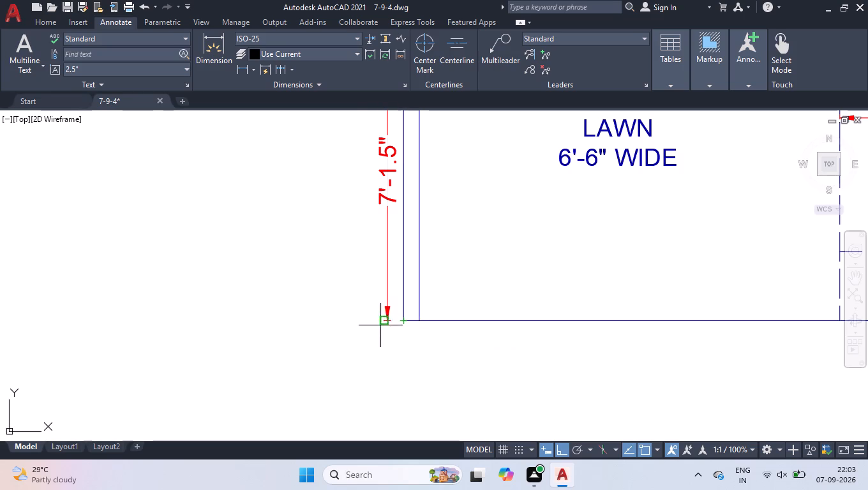
{"action": "left_click", "coordinate": [360, 330]}
{"action": "scroll", "coordinate": [364, 336], "scroll_direction": "down", "scroll_amount": 4}
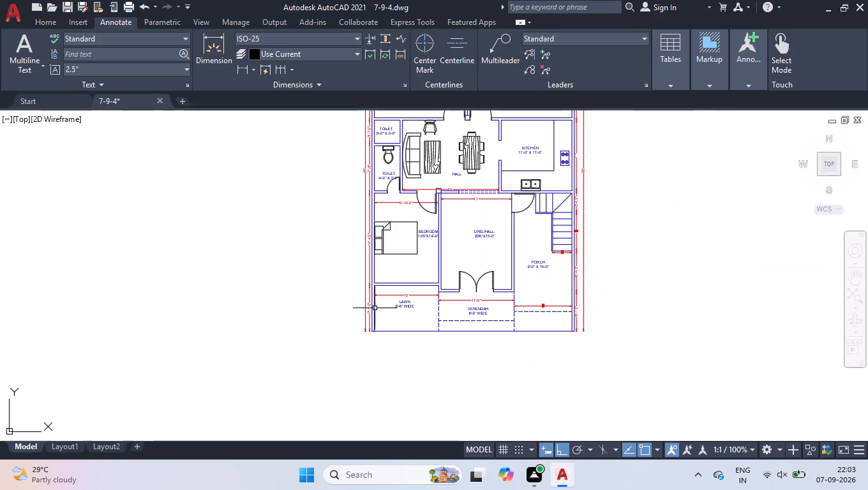
{"action": "scroll", "coordinate": [366, 292], "scroll_direction": "down", "scroll_amount": 1}
Modify the ISO-25 dimension style, setting its text height to 8".
{"action": "left_click", "coordinate": [827, 167]}
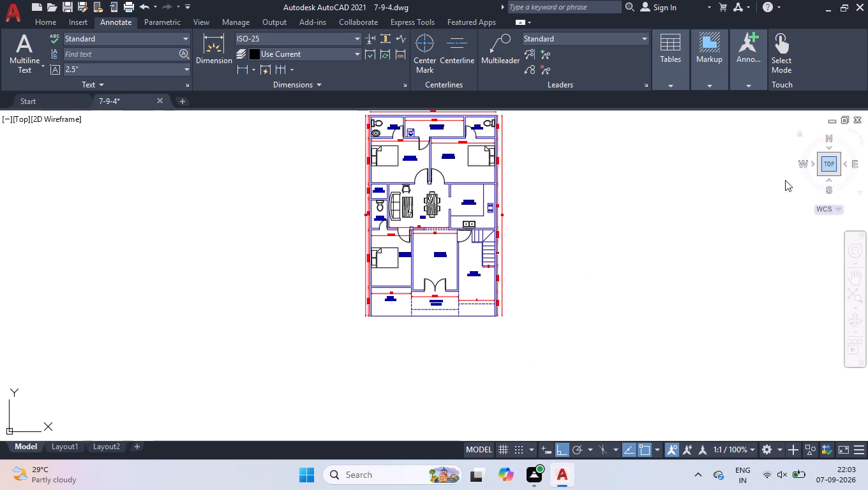
{"action": "key", "text": "d"}
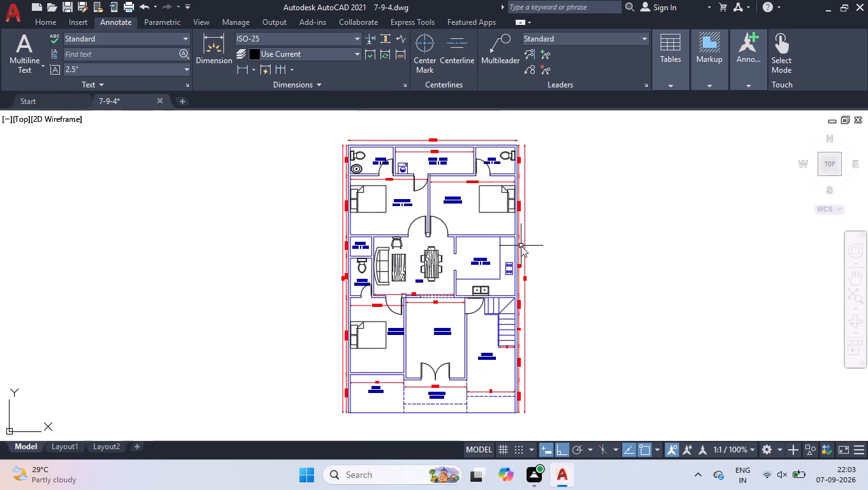
{"action": "key", "text": "Return"}
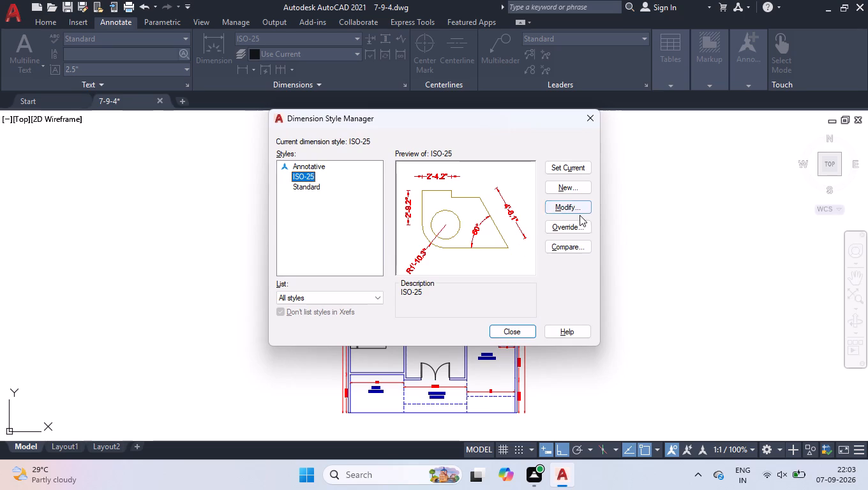
{"action": "left_click", "coordinate": [578, 202]}
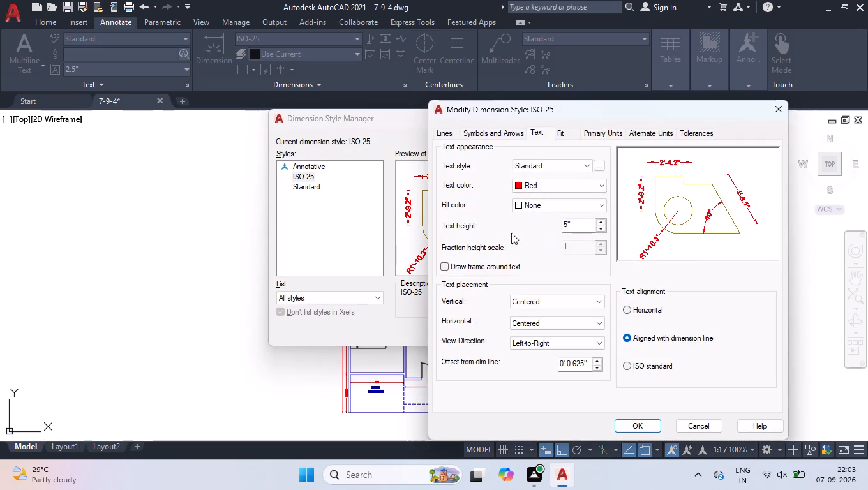
{"action": "left_click", "coordinate": [577, 225]}
{"action": "key", "text": "BackSpace"}
{"action": "key", "text": "BackSpace"}
{"action": "key", "text": "BackSpace"}
{"action": "key", "text": "BackSpace"}
{"action": "key", "text": "8"}
{"action": "key", "text": "Return"}
Set the ISO-25 dimension style's arrow size to 8" and apply the style changes.
{"action": "left_click", "coordinate": [516, 133]}
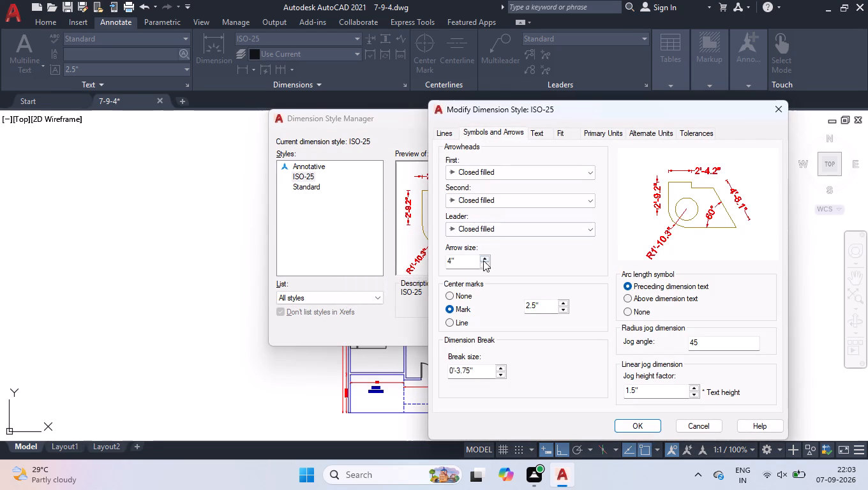
{"action": "left_click_drag", "start_coordinate": [463, 262], "coordinate": [363, 271]}
{"action": "key", "text": "8"}
{"action": "key", "text": "Return"}
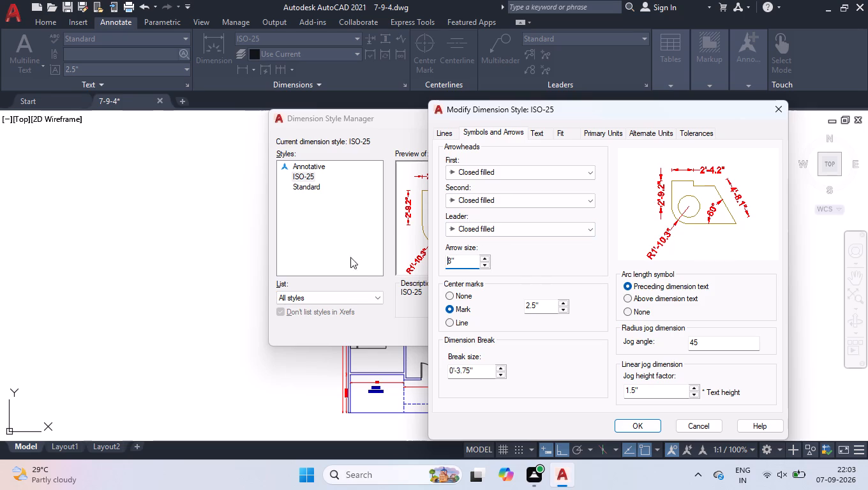
{"action": "left_click", "coordinate": [651, 428]}
{"action": "left_click", "coordinate": [511, 335]}
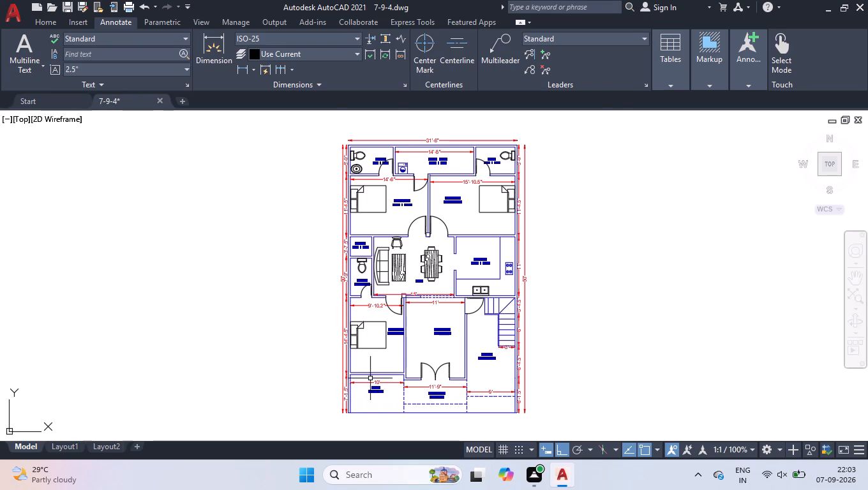
Draw two short lines across the wall between the lower-left bedroom and the lawn to mark the ends of a window.
{"action": "scroll", "coordinate": [370, 378], "scroll_direction": "up", "scroll_amount": 2}
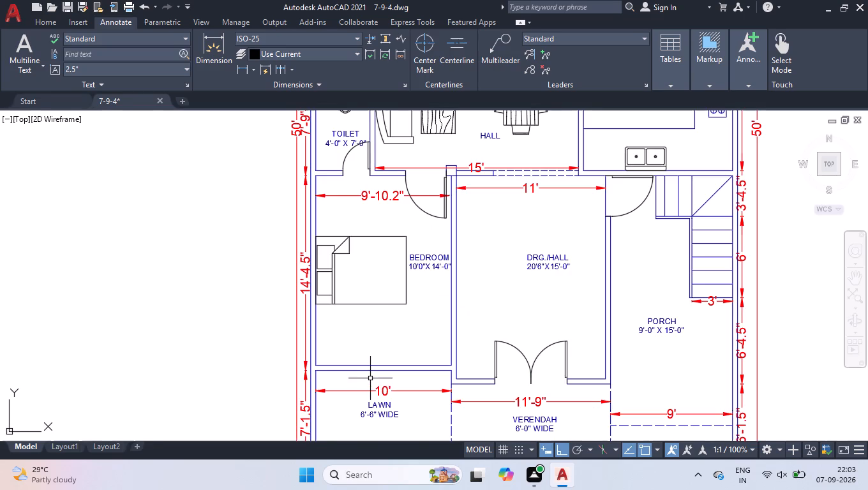
{"action": "scroll", "coordinate": [372, 376], "scroll_direction": "up", "scroll_amount": 2}
{"action": "key", "text": "l"}
{"action": "key", "text": "Return"}
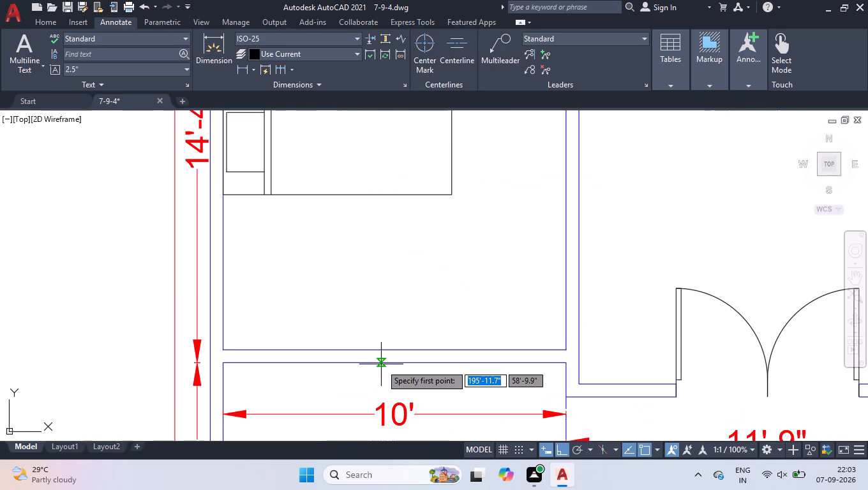
{"action": "left_click", "coordinate": [281, 362]}
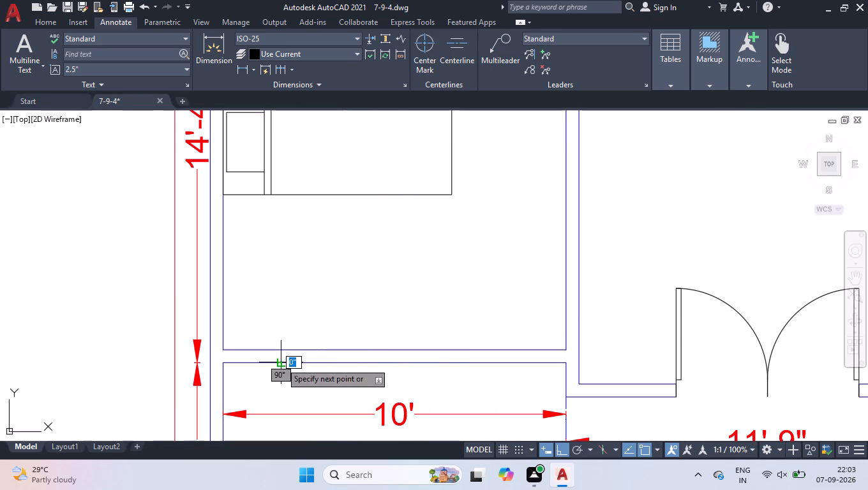
{"action": "left_click", "coordinate": [280, 351]}
{"action": "key", "text": "space"}
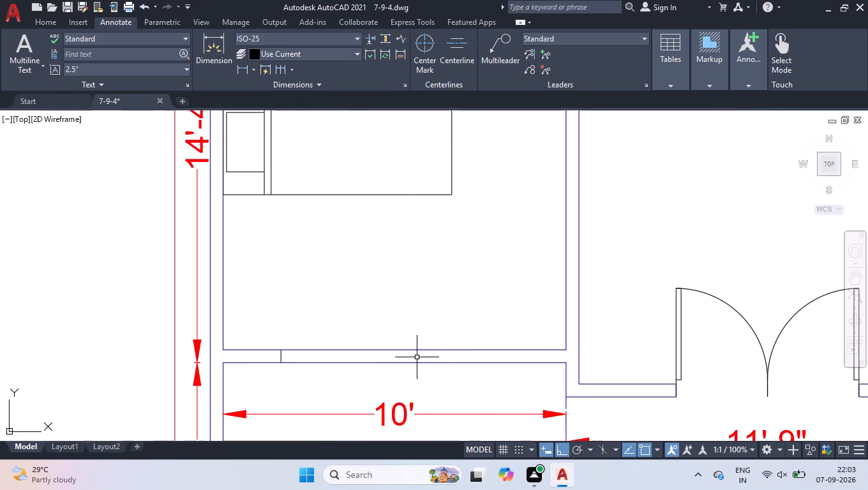
{"action": "key", "text": "space"}
{"action": "left_click", "coordinate": [428, 352]}
{"action": "left_click", "coordinate": [429, 362]}
{"action": "key", "text": "space"}
Draw the window's centre line between the midpoints of the two end lines in the bedroom-lawn wall.
{"action": "scroll", "coordinate": [429, 362], "scroll_direction": "up", "scroll_amount": 3}
{"action": "scroll", "coordinate": [460, 360], "scroll_direction": "down", "scroll_amount": 3}
{"action": "scroll", "coordinate": [343, 357], "scroll_direction": "up", "scroll_amount": 2}
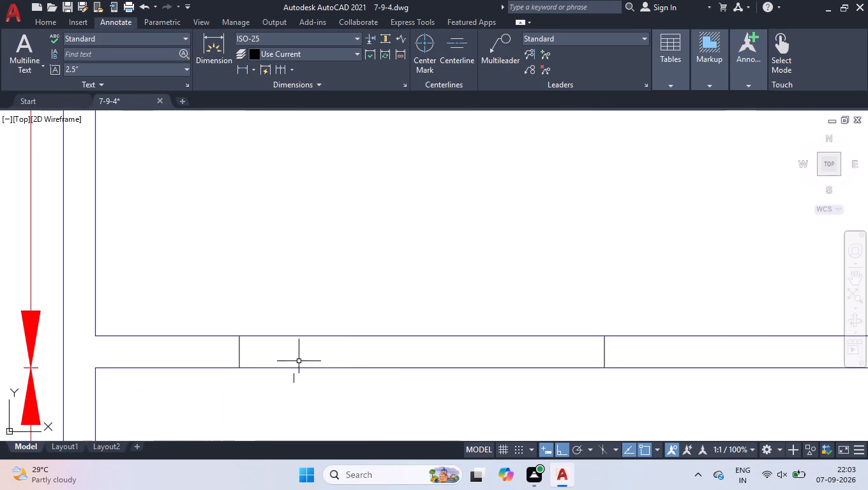
{"action": "key", "text": "space"}
{"action": "left_click", "coordinate": [239, 353]}
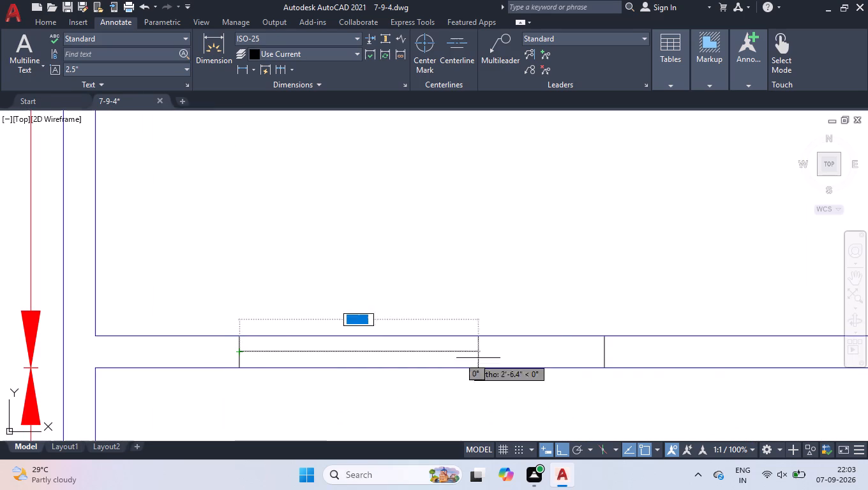
{"action": "left_click", "coordinate": [606, 353]}
{"action": "key", "text": "space"}
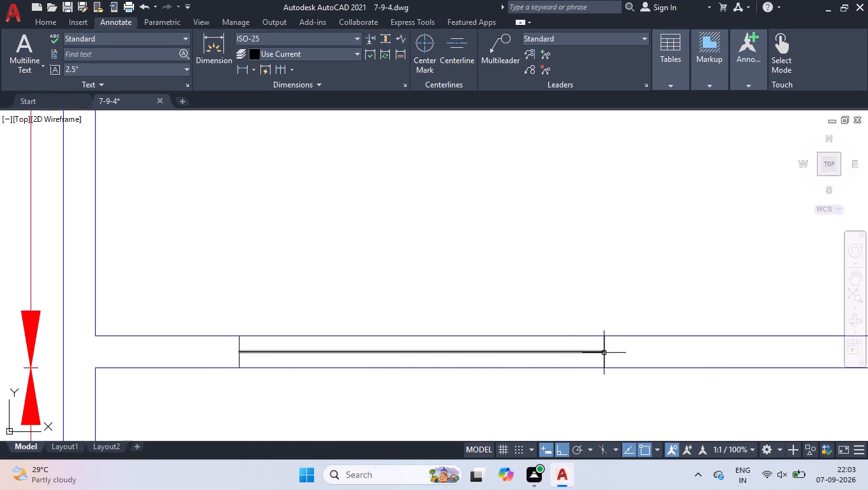
Draw a window in the DRG./HALL front wall right of the double door: an end line across the wall and a centre line to the door jamb.
{"action": "scroll", "coordinate": [601, 359], "scroll_direction": "down", "scroll_amount": 5}
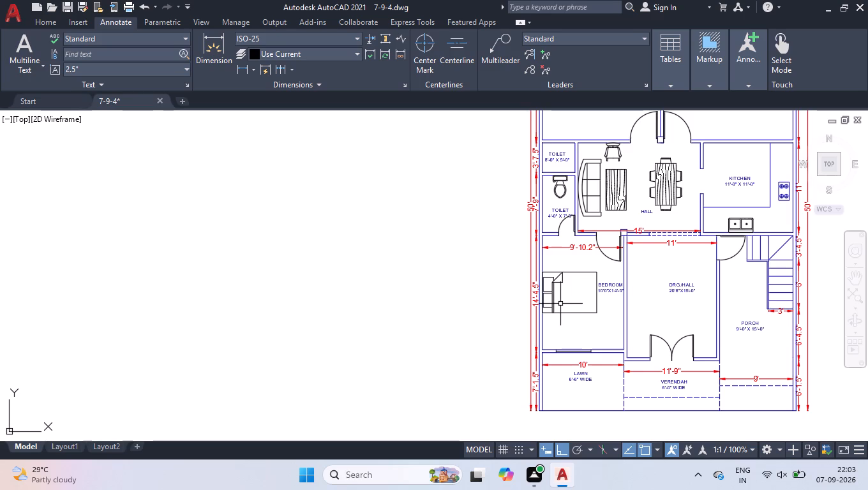
{"action": "scroll", "coordinate": [698, 367], "scroll_direction": "up", "scroll_amount": 4}
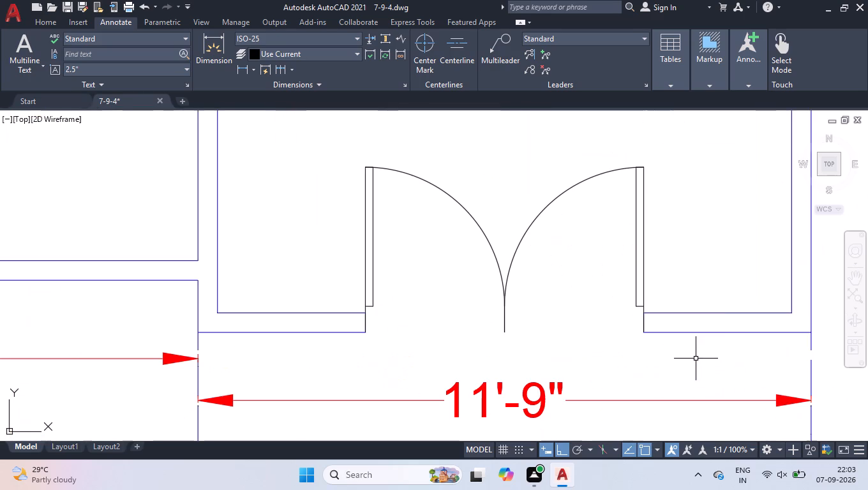
{"action": "key", "text": "space"}
{"action": "left_click", "coordinate": [729, 318]}
{"action": "left_click", "coordinate": [728, 335]}
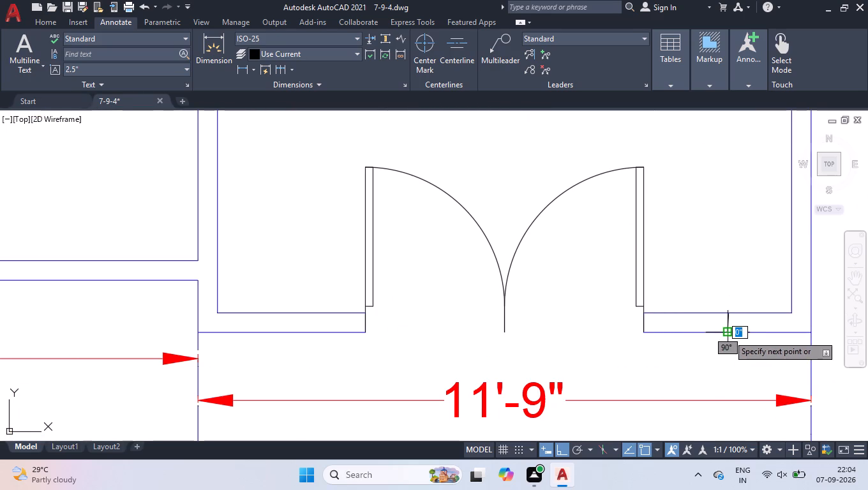
{"action": "key", "text": "space"}
{"action": "key", "text": "space"}
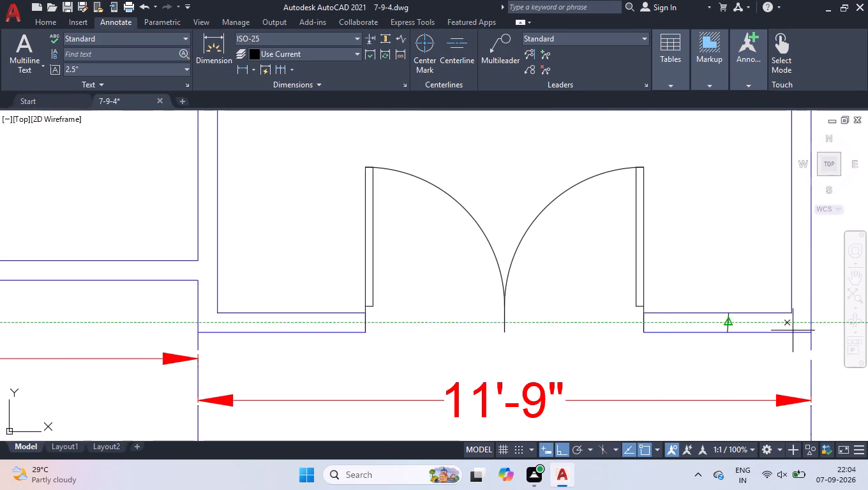
{"action": "scroll", "coordinate": [755, 302], "scroll_direction": "up", "scroll_amount": 3}
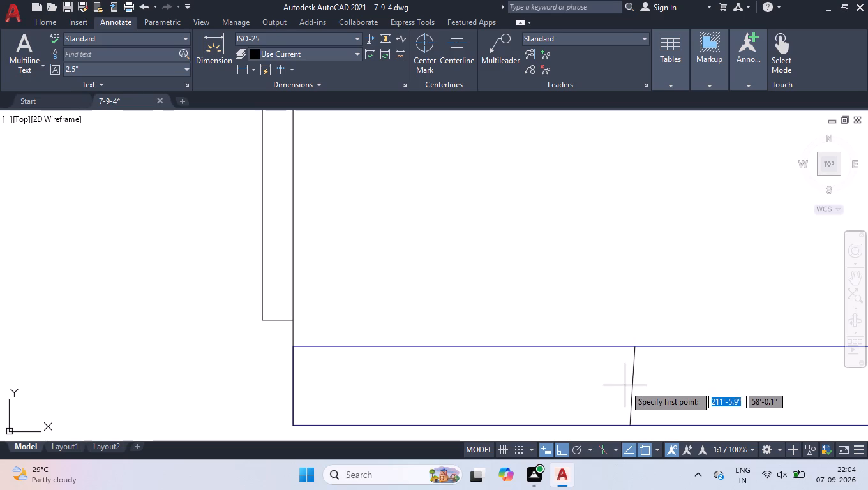
{"action": "left_click", "coordinate": [631, 384]}
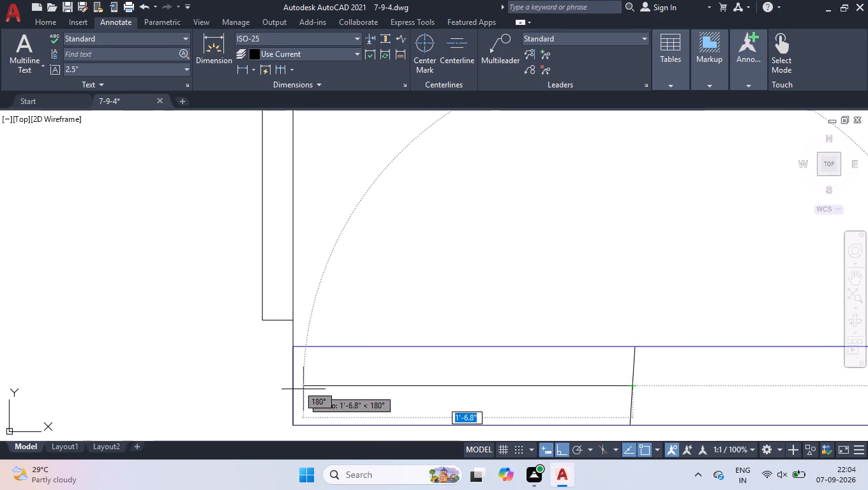
{"action": "left_click", "coordinate": [290, 382]}
{"action": "key", "text": "space"}
Draw a matching window in the DRG./HALL front wall left of the double door, with an end line and a centre line to the jamb.
{"action": "scroll", "coordinate": [497, 336], "scroll_direction": "down", "scroll_amount": 3}
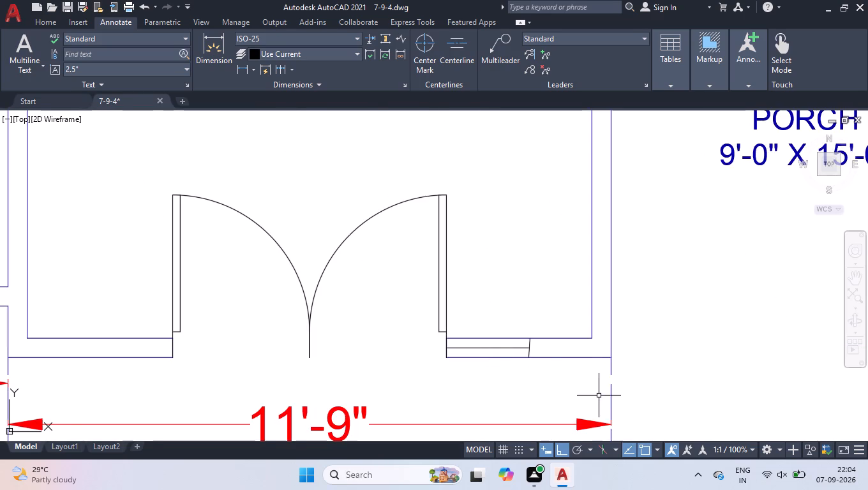
{"action": "scroll", "coordinate": [601, 391], "scroll_direction": "down", "scroll_amount": 2}
{"action": "scroll", "coordinate": [435, 387], "scroll_direction": "up", "scroll_amount": 2}
{"action": "key", "text": "space"}
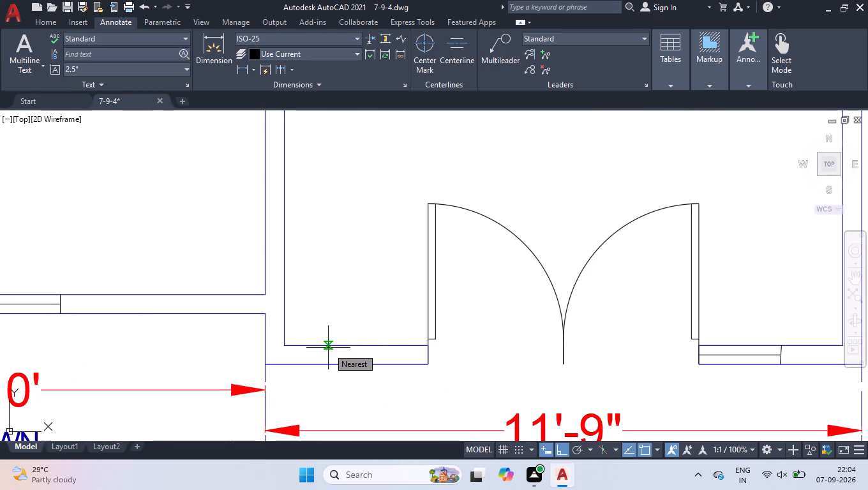
{"action": "left_click", "coordinate": [334, 348]}
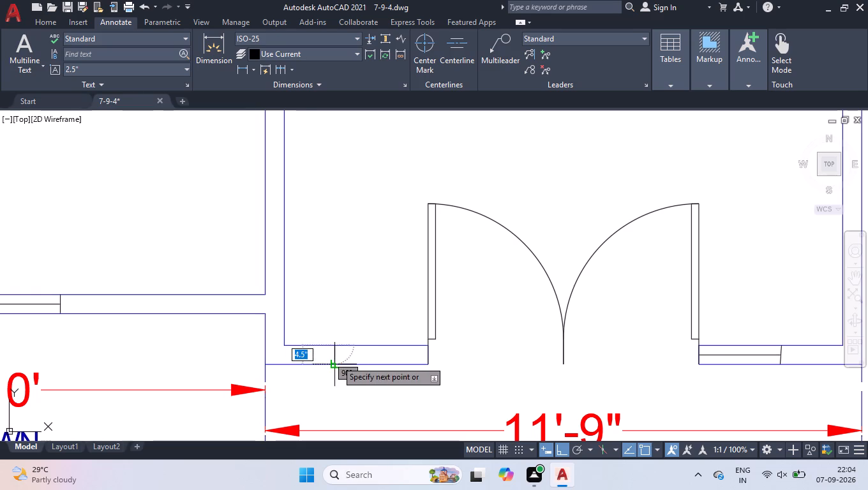
{"action": "left_click", "coordinate": [336, 361]}
{"action": "key", "text": "space"}
{"action": "key", "text": "space"}
{"action": "left_click", "coordinate": [338, 357]}
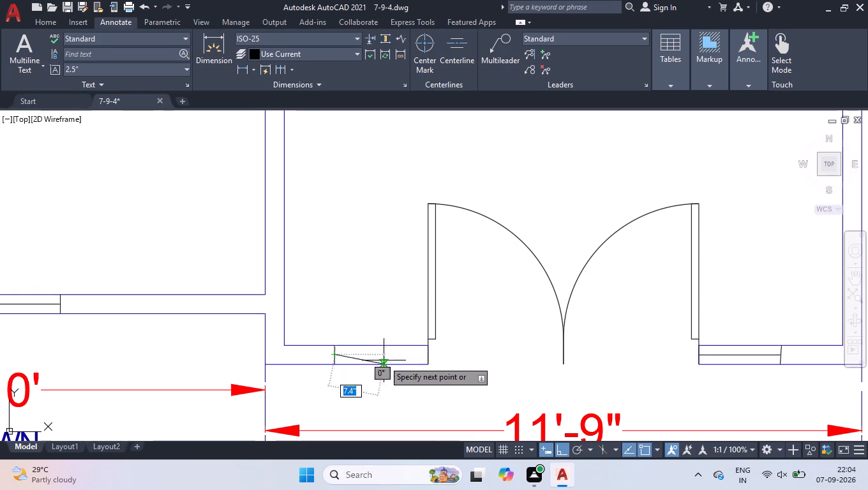
{"action": "left_click", "coordinate": [429, 355]}
{"action": "key", "text": "space"}
{"action": "scroll", "coordinate": [429, 356], "scroll_direction": "down", "scroll_amount": 1}
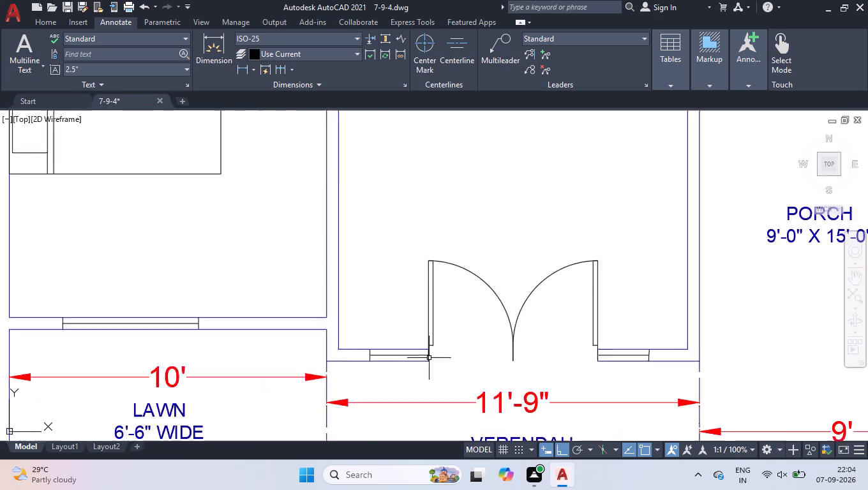
{"action": "scroll", "coordinate": [429, 359], "scroll_direction": "down", "scroll_amount": 3}
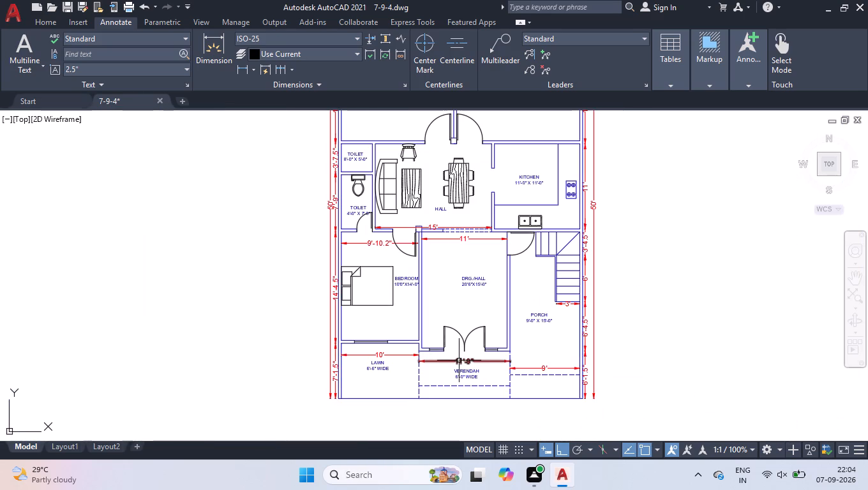
Draw two short lines across the wall behind the kitchen sink to mark the ends of a window.
{"action": "scroll", "coordinate": [527, 206], "scroll_direction": "up", "scroll_amount": 3}
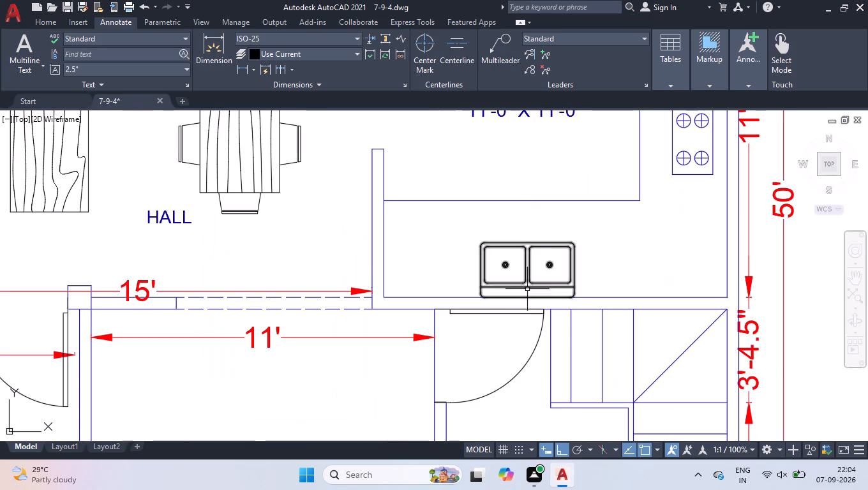
{"action": "scroll", "coordinate": [527, 295], "scroll_direction": "up", "scroll_amount": 1}
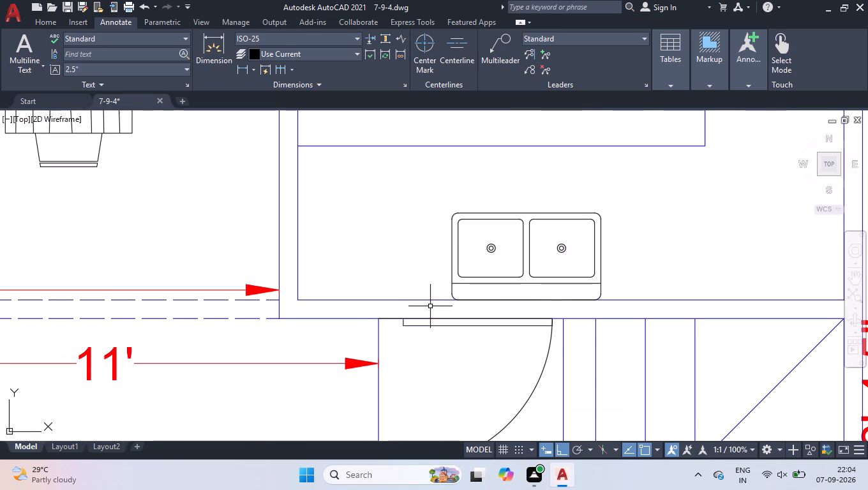
{"action": "key", "text": "space"}
{"action": "left_click", "coordinate": [431, 304]}
{"action": "left_click", "coordinate": [436, 320]}
{"action": "key", "text": "space"}
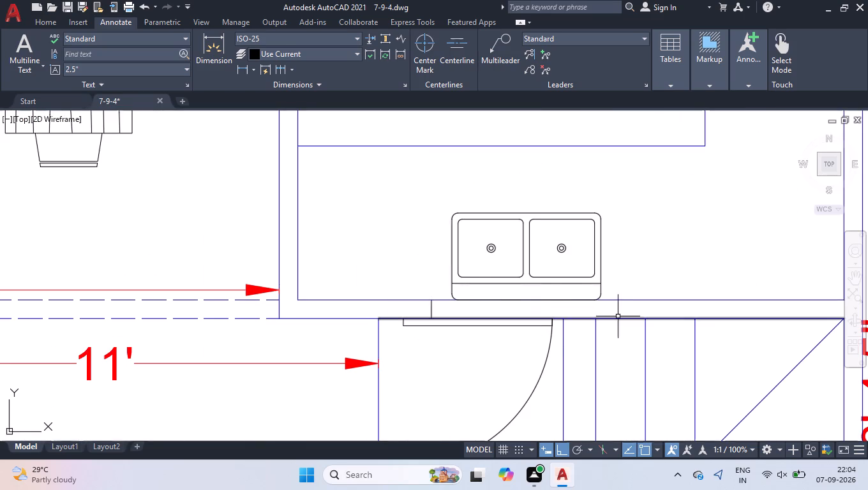
{"action": "key", "text": "space"}
{"action": "left_click", "coordinate": [619, 306]}
{"action": "left_click", "coordinate": [624, 320]}
{"action": "key", "text": "space"}
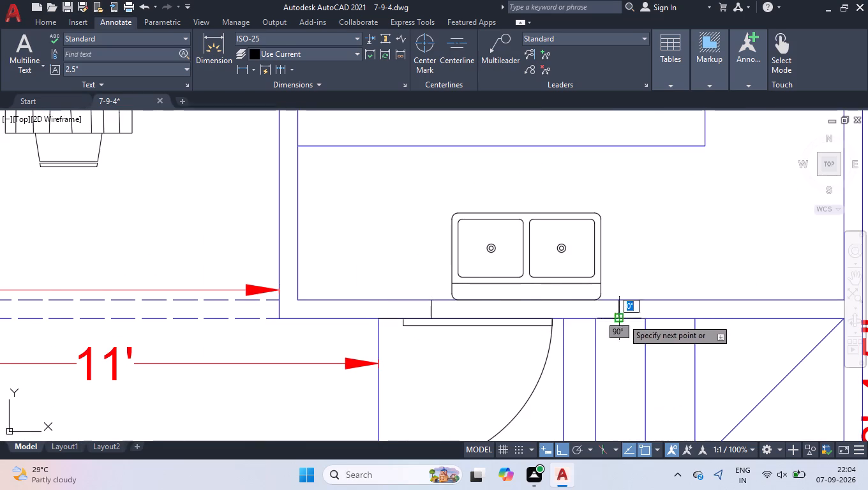
Draw the kitchen window's centre line between the midpoints of its two end lines.
{"action": "scroll", "coordinate": [621, 315], "scroll_direction": "up", "scroll_amount": 2}
{"action": "key", "text": "space"}
{"action": "left_click", "coordinate": [136, 305]}
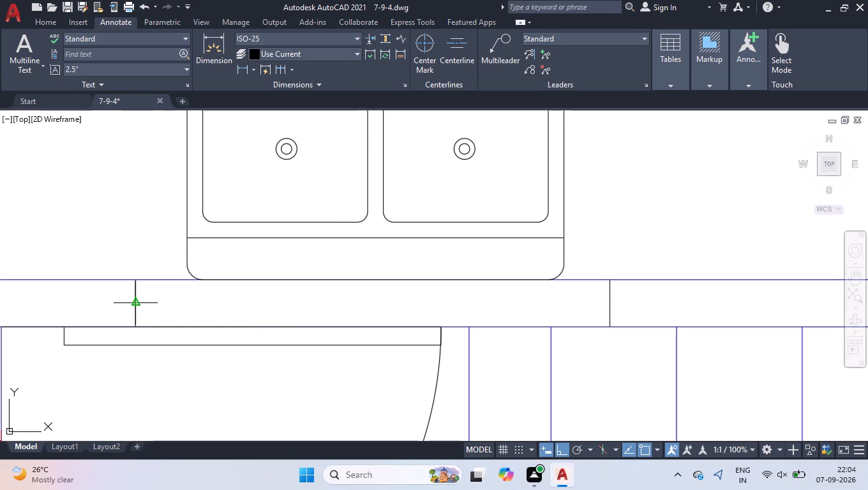
{"action": "left_click", "coordinate": [610, 305]}
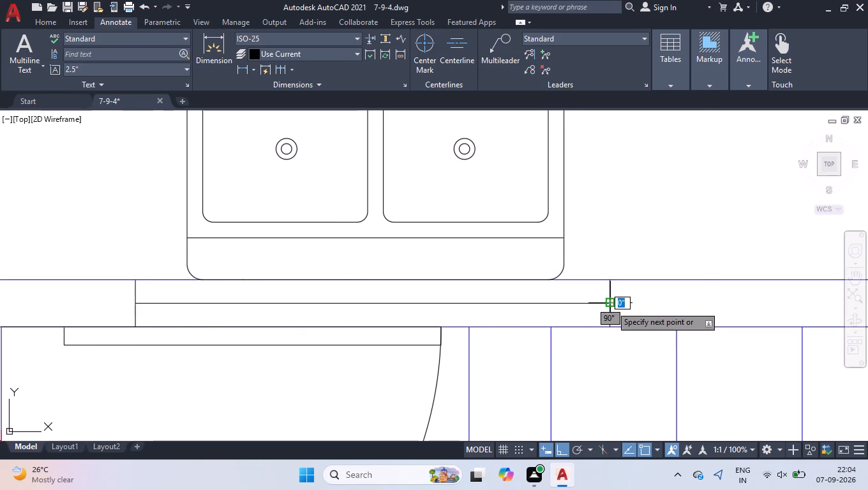
{"action": "key", "text": "space"}
Draw two short window end lines across the wall between the 8'-0" X 5'-0" and 4'-0" X 7'-0" toilets beside the hall.
{"action": "scroll", "coordinate": [611, 308], "scroll_direction": "down", "scroll_amount": 5}
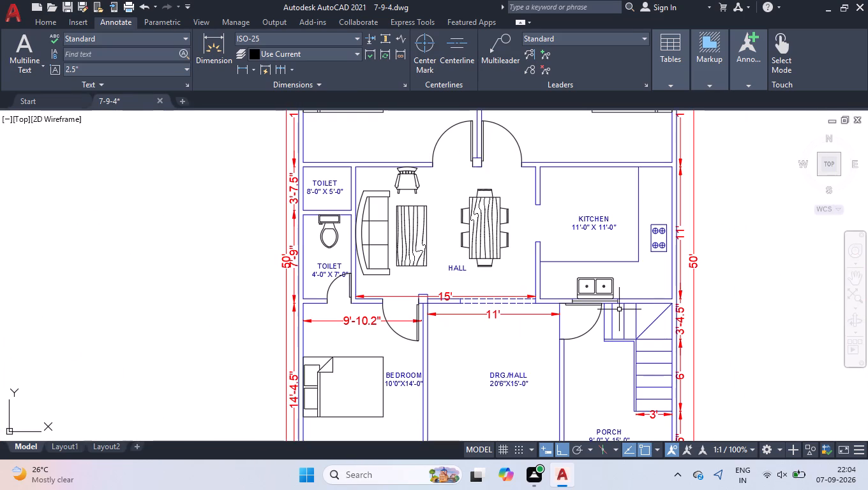
{"action": "scroll", "coordinate": [318, 212], "scroll_direction": "up", "scroll_amount": 4}
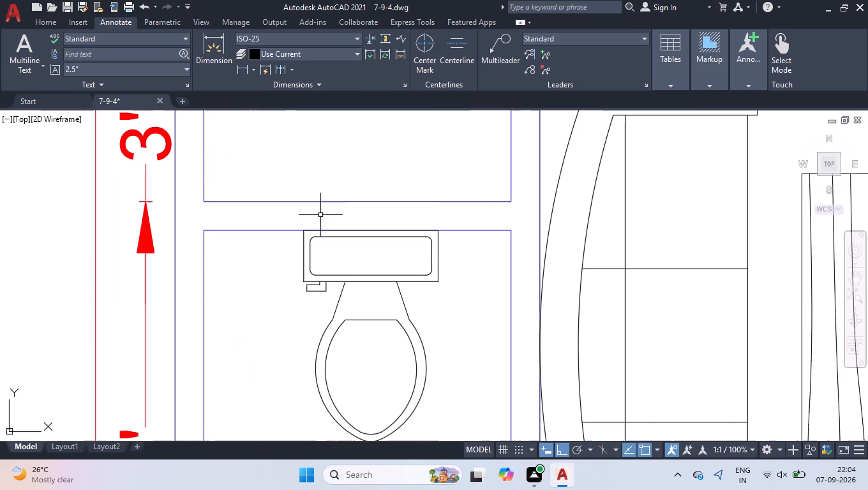
{"action": "key", "text": "space"}
{"action": "left_click", "coordinate": [262, 202]}
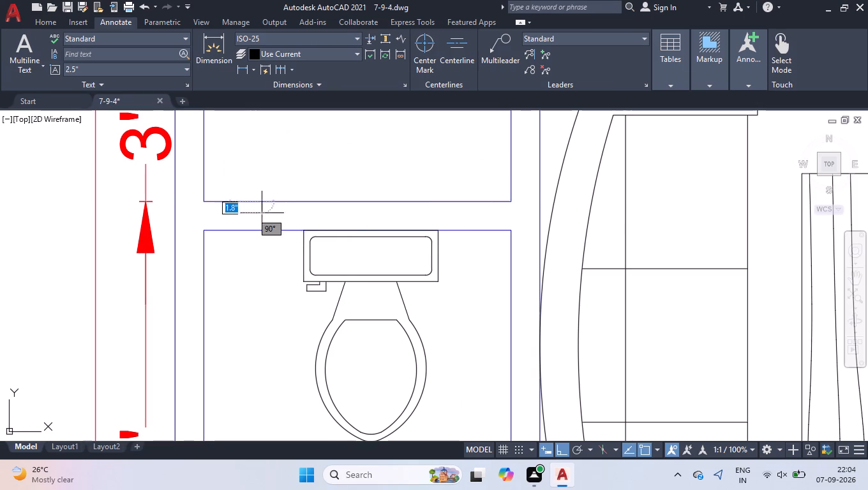
{"action": "left_click", "coordinate": [259, 228]}
{"action": "key", "text": "space"}
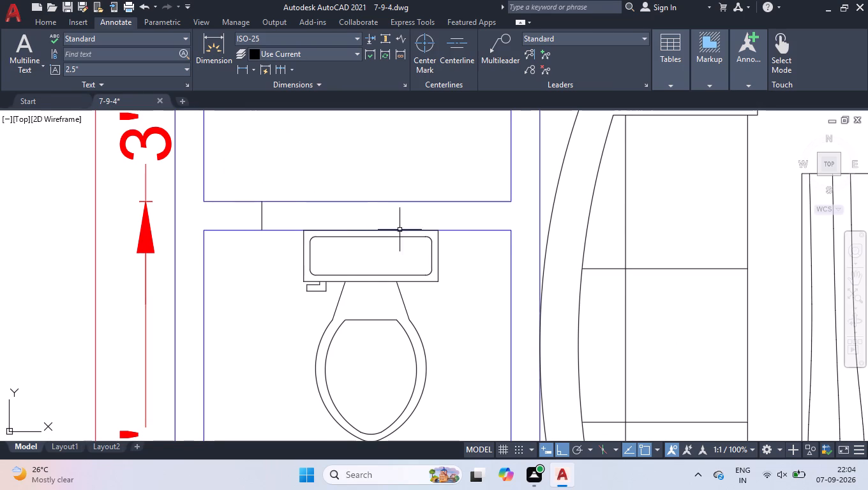
{"action": "key", "text": "space"}
{"action": "left_click", "coordinate": [447, 204]}
{"action": "left_click", "coordinate": [449, 230]}
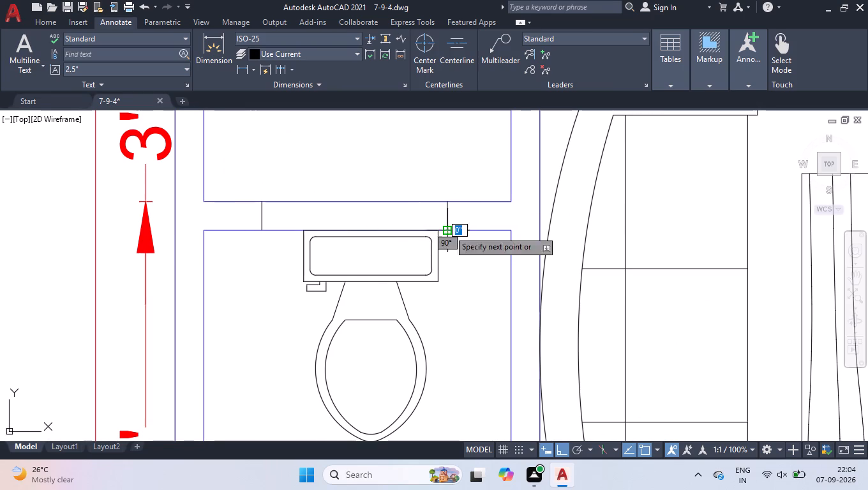
{"action": "key", "text": "space"}
Draw the centre line of the window between the two toilets, joining the midpoints of its end lines.
{"action": "key", "text": "space"}
{"action": "left_click", "coordinate": [258, 218]}
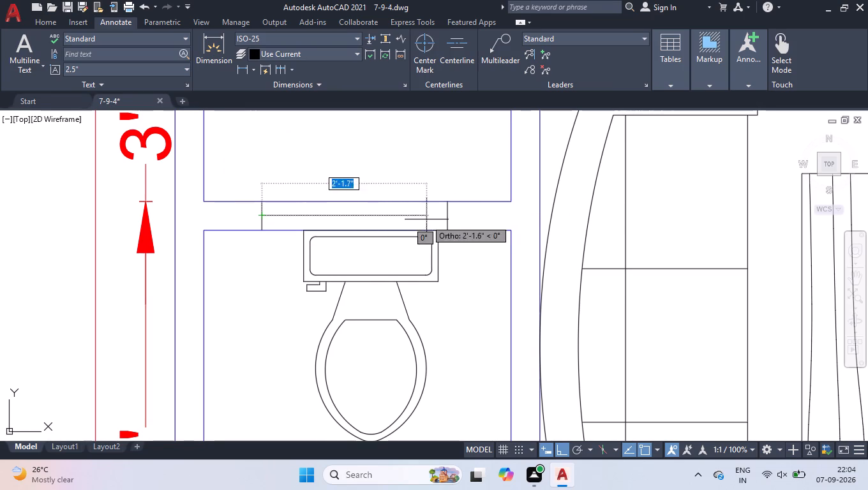
{"action": "left_click", "coordinate": [451, 218]}
{"action": "key", "text": "space"}
Draw two window end lines across the wall between the 14'-6" X 11'-0" bedroom and OPEN WASH, below the washing machine.
{"action": "scroll", "coordinate": [445, 225], "scroll_direction": "down", "scroll_amount": 4}
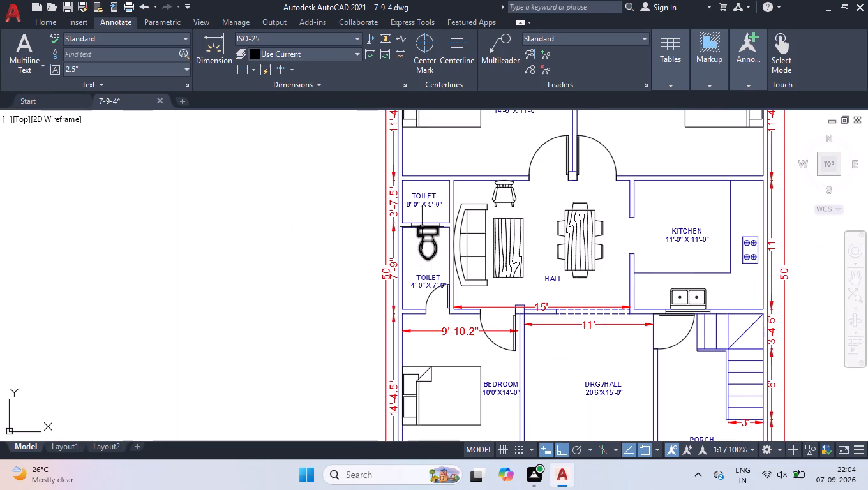
{"action": "scroll", "coordinate": [409, 234], "scroll_direction": "down", "scroll_amount": 1}
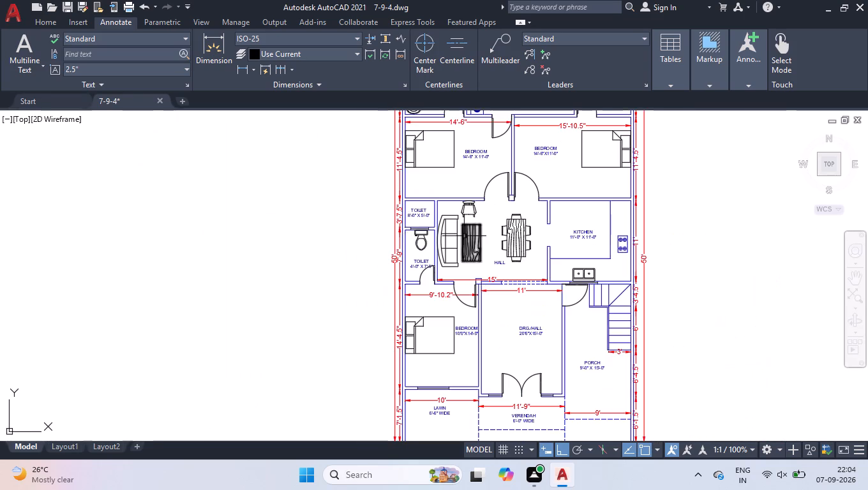
{"action": "scroll", "coordinate": [463, 246], "scroll_direction": "down", "scroll_amount": 1}
{"action": "scroll", "coordinate": [503, 160], "scroll_direction": "up", "scroll_amount": 2}
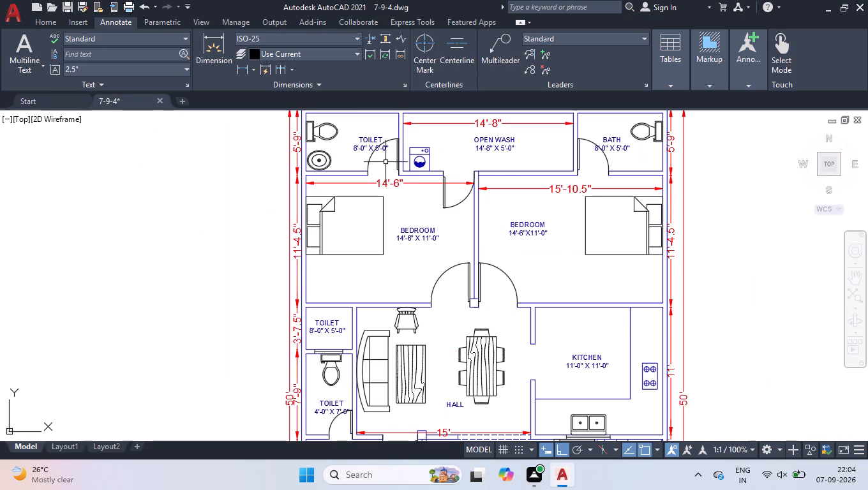
{"action": "scroll", "coordinate": [428, 167], "scroll_direction": "up", "scroll_amount": 4}
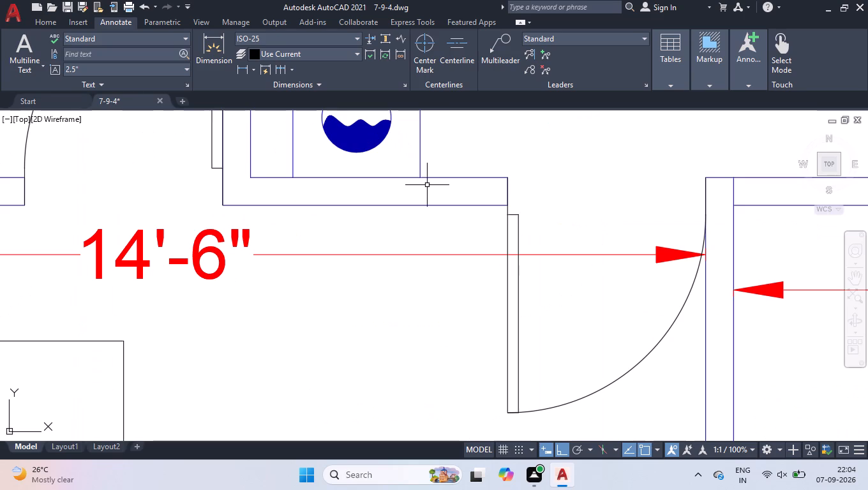
{"action": "key", "text": "space"}
{"action": "left_click", "coordinate": [472, 180]}
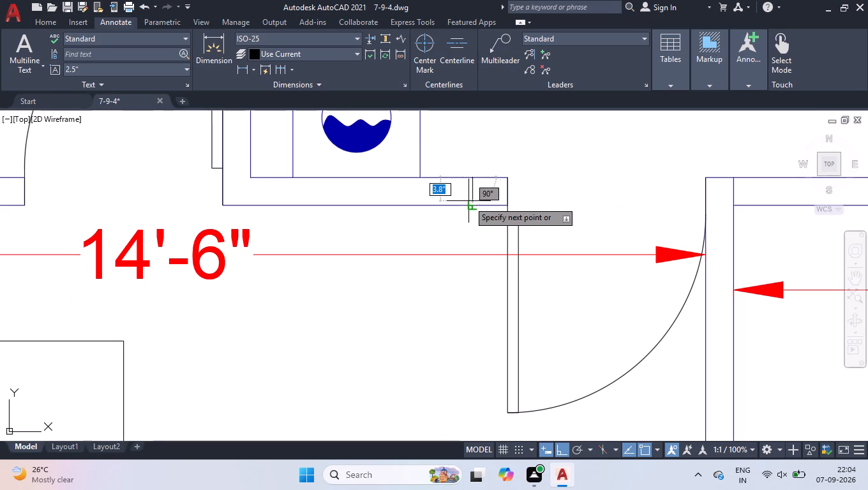
{"action": "left_click", "coordinate": [469, 204]}
{"action": "key", "text": "space"}
{"action": "key", "text": "space"}
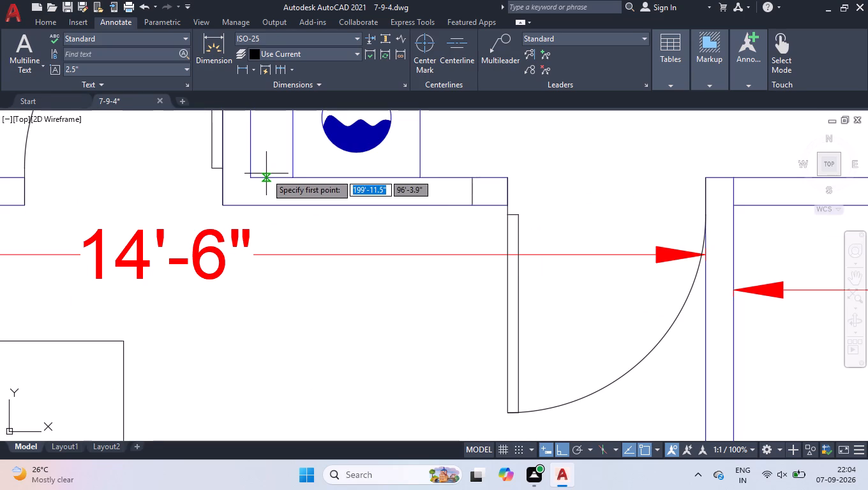
{"action": "left_click", "coordinate": [266, 174]}
{"action": "left_click", "coordinate": [264, 204]}
{"action": "key", "text": "space"}
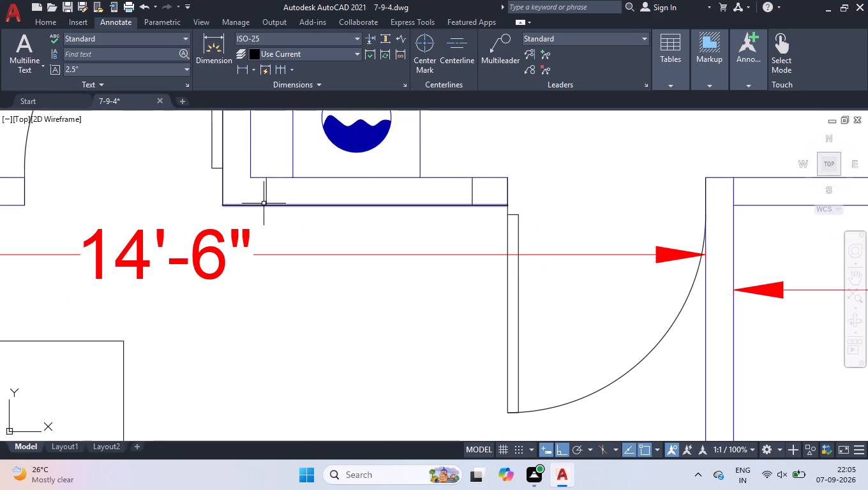
Draw the centre line, about 2'-9" long, between the end lines of the window below the washing machine.
{"action": "key", "text": "space"}
{"action": "left_click", "coordinate": [268, 195]}
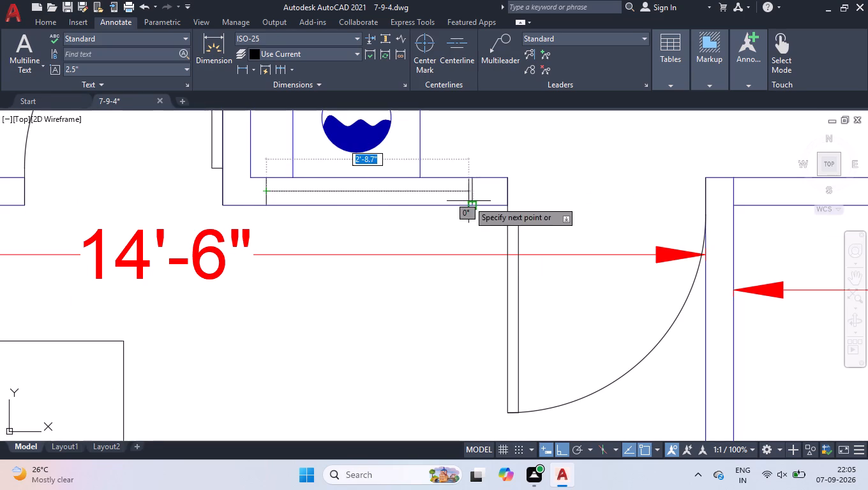
{"action": "left_click", "coordinate": [472, 193]}
{"action": "key", "text": "space"}
Move the OPEN WASH door from the left bedroom's opening to the right bedroom's corner, against the wall between the two bedrooms.
{"action": "scroll", "coordinate": [403, 200], "scroll_direction": "down", "scroll_amount": 3}
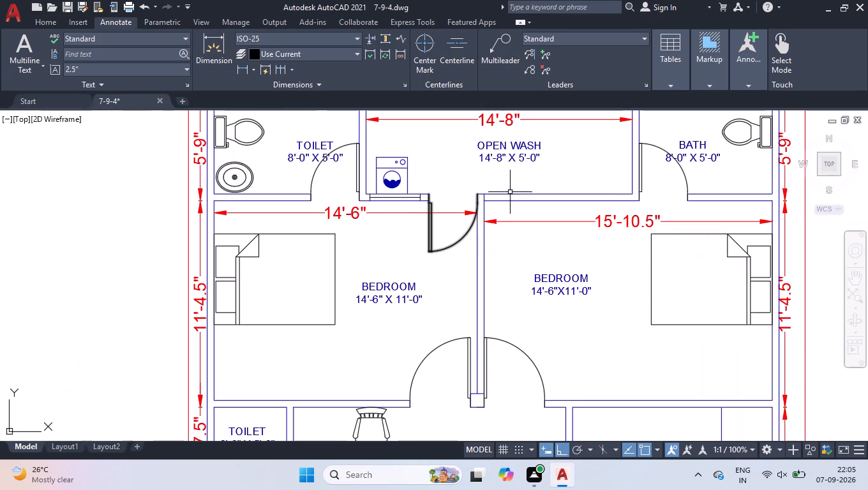
{"action": "scroll", "coordinate": [555, 177], "scroll_direction": "up", "scroll_amount": 1}
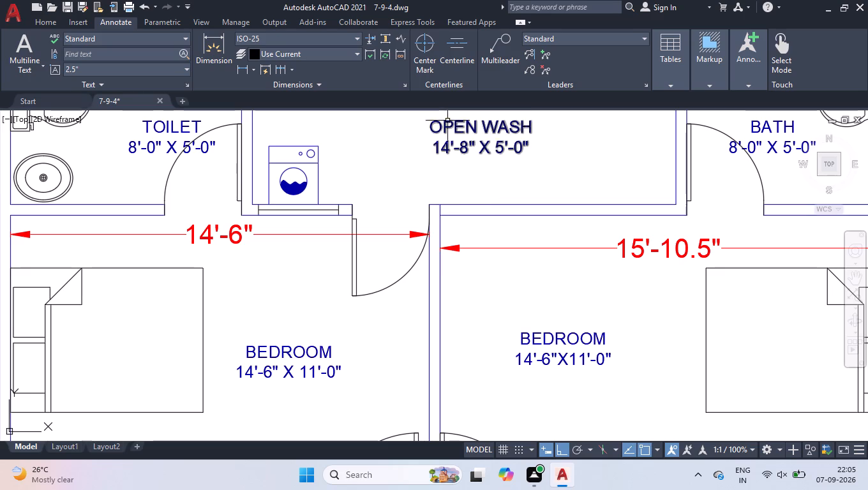
{"action": "left_click", "coordinate": [416, 263]}
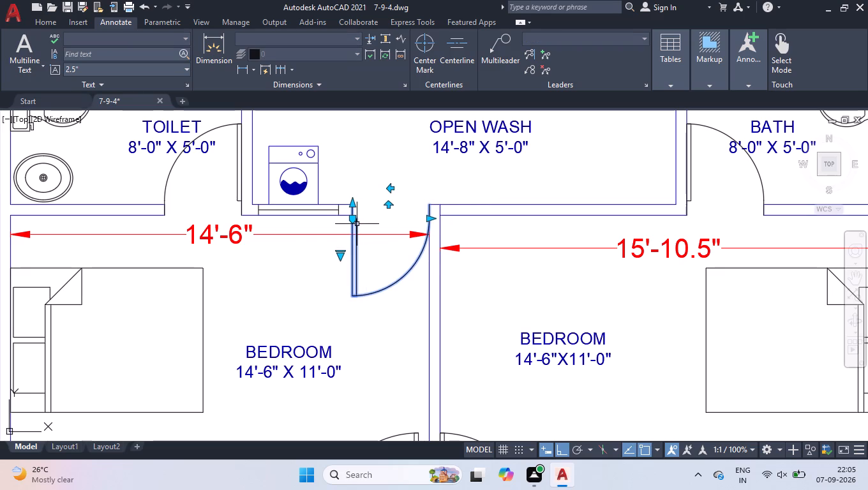
{"action": "type", "text": "MOV"}
{"action": "key", "text": "Return"}
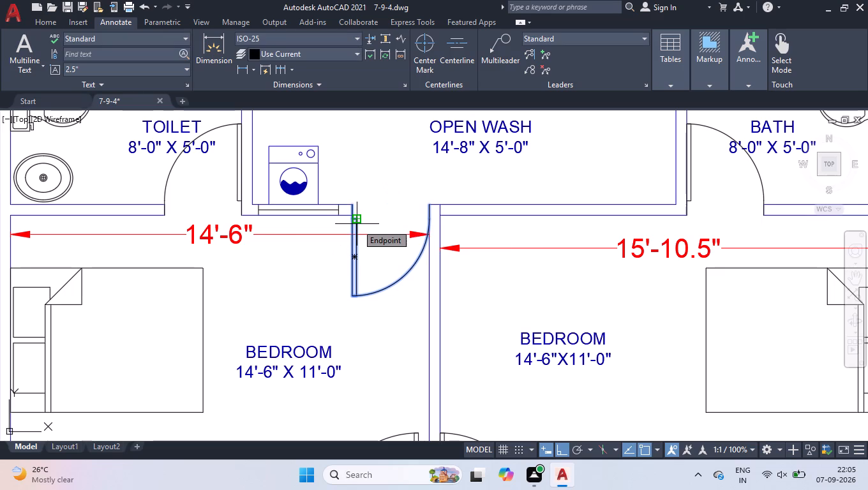
{"action": "scroll", "coordinate": [358, 216], "scroll_direction": "up", "scroll_amount": 4}
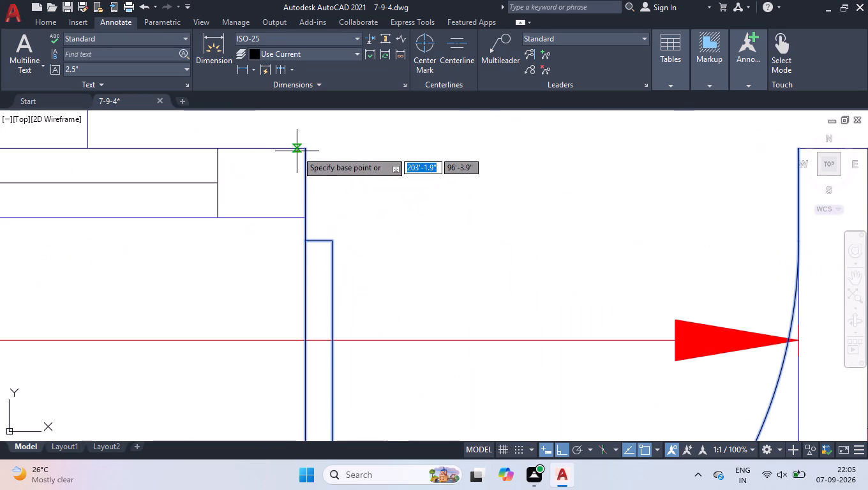
{"action": "left_click", "coordinate": [305, 149]}
{"action": "scroll", "coordinate": [311, 149], "scroll_direction": "down", "scroll_amount": 2}
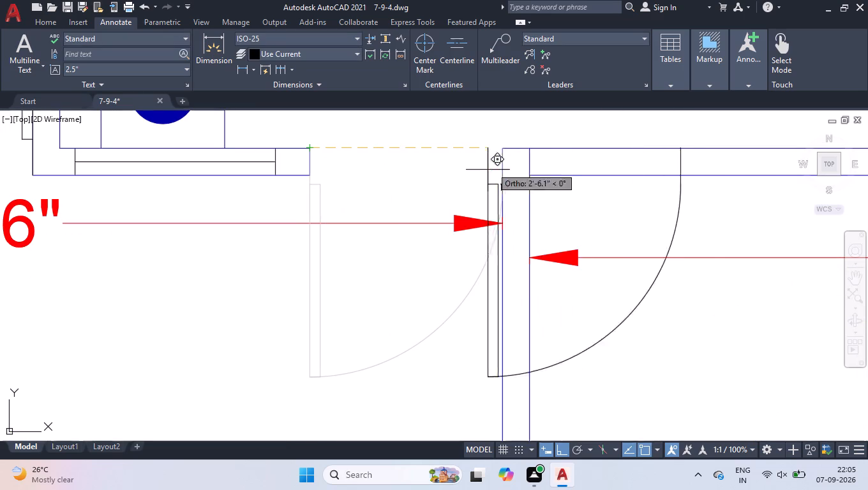
{"action": "left_click", "coordinate": [532, 149]}
Delete the short jamb line closing the wall end at the former door opening between the left bedroom and OPEN WASH.
{"action": "scroll", "coordinate": [524, 196], "scroll_direction": "down", "scroll_amount": 1}
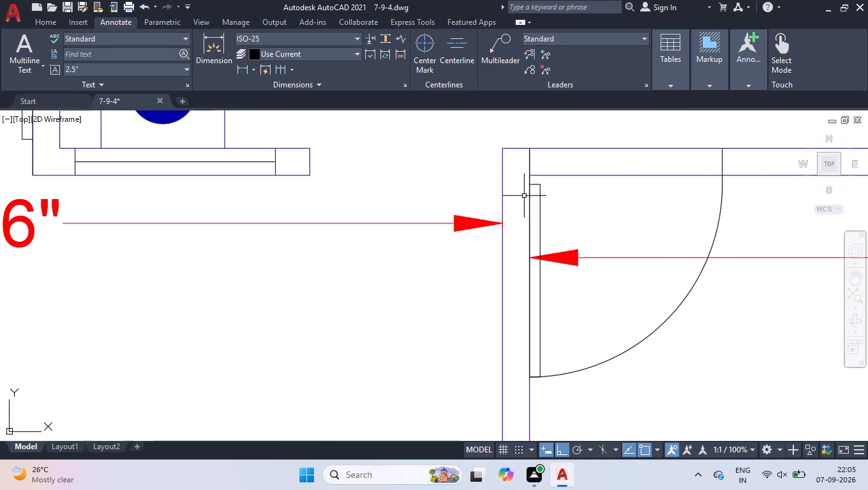
{"action": "scroll", "coordinate": [524, 196], "scroll_direction": "down", "scroll_amount": 1}
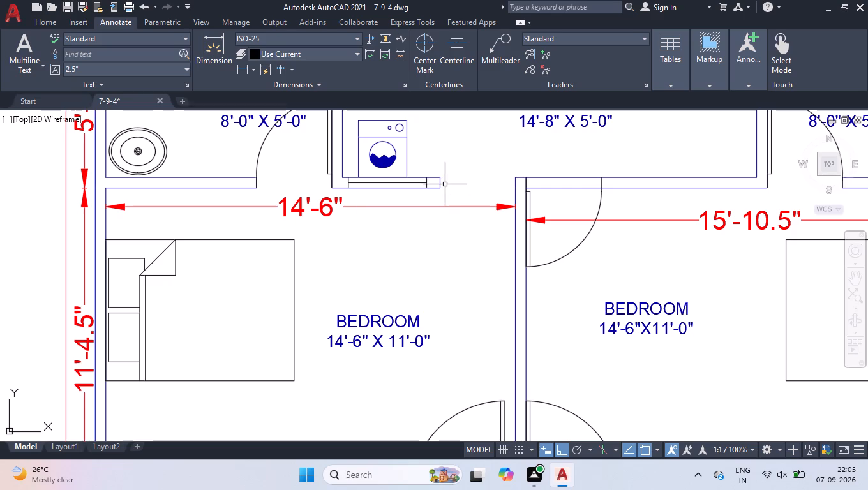
{"action": "left_click", "coordinate": [442, 181]}
{"action": "scroll", "coordinate": [442, 182], "scroll_direction": "up", "scroll_amount": 2}
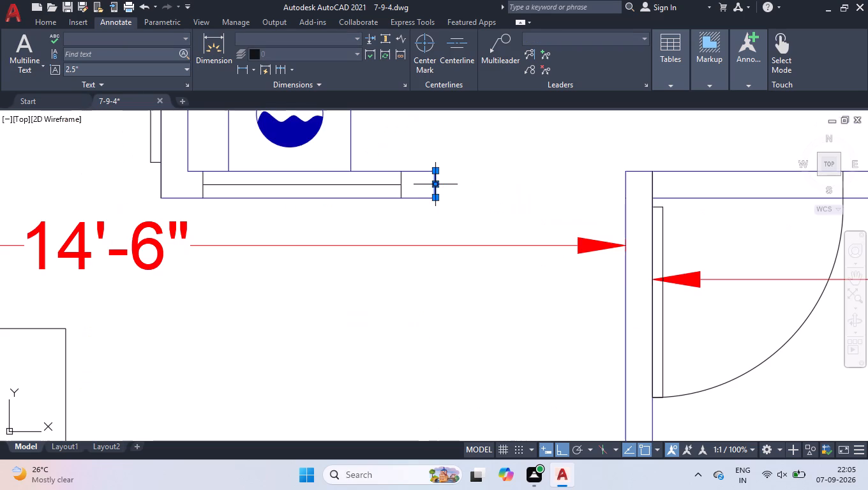
{"action": "key", "text": "Delete"}
Extend both lines of the left bedroom-OPEN WASH wall across the former door opening to the wall between the bedrooms.
{"action": "type", "text": "EX"}
{"action": "key", "text": "Return"}
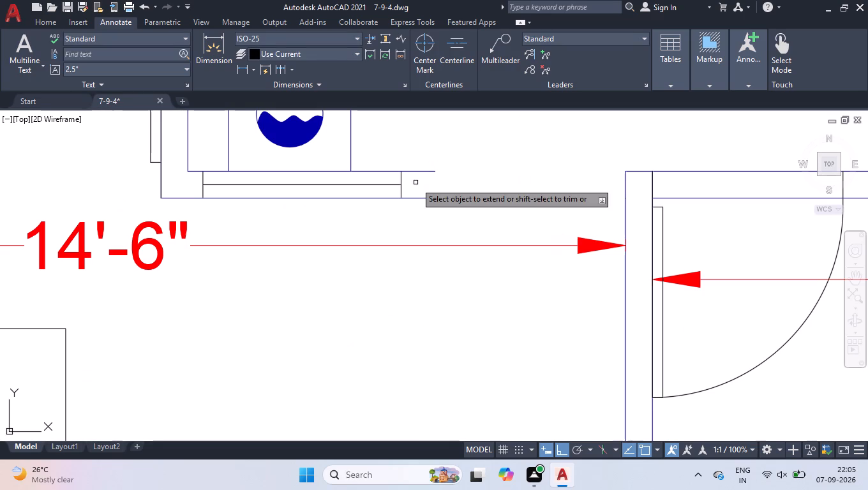
{"action": "left_click", "coordinate": [428, 163]}
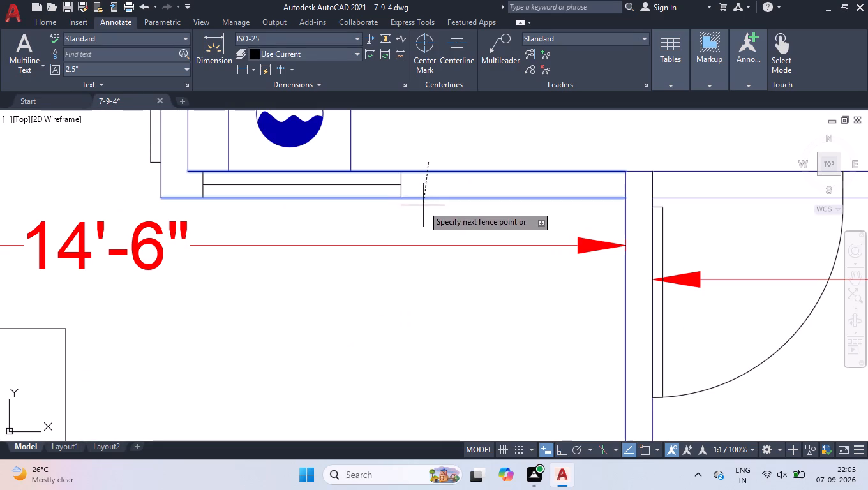
{"action": "left_click", "coordinate": [423, 205]}
{"action": "key", "text": "Return"}
{"action": "scroll", "coordinate": [424, 205], "scroll_direction": "down", "scroll_amount": 3}
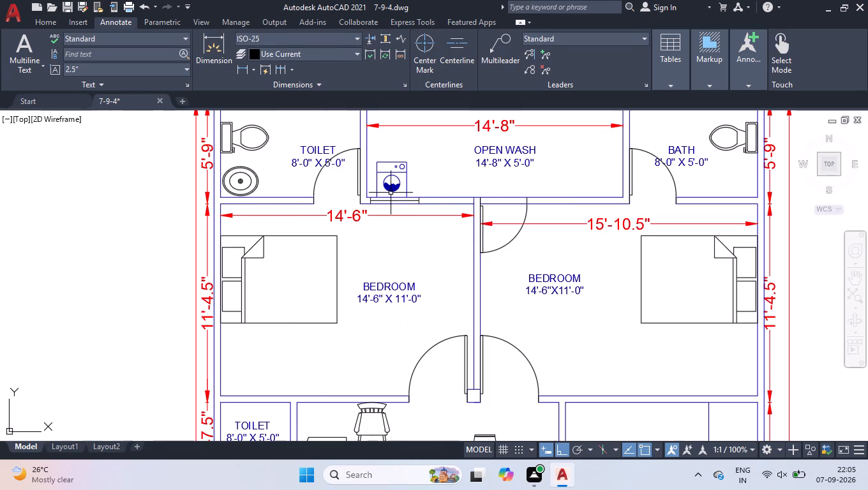
{"action": "scroll", "coordinate": [396, 207], "scroll_direction": "down", "scroll_amount": 1}
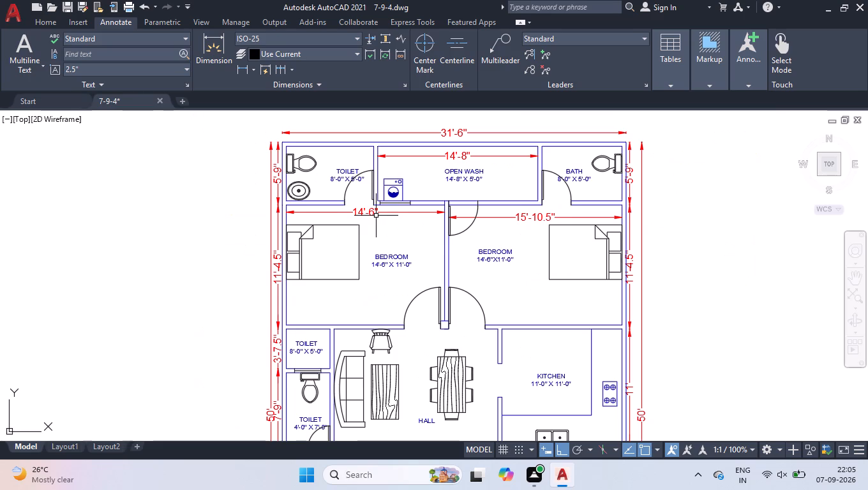
Trim both lines of the OPEN WASH-right bedroom wall across the relocated door's opening.
{"action": "type", "text": "TR"}
{"action": "key", "text": "Return"}
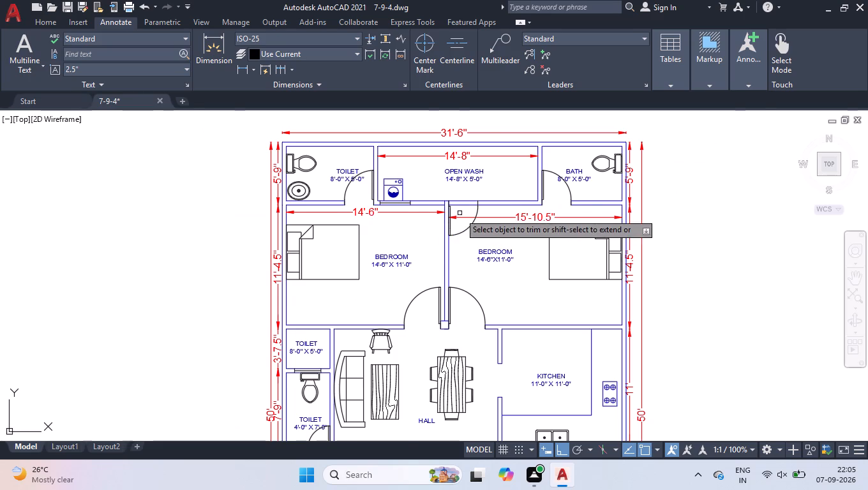
{"action": "scroll", "coordinate": [460, 212], "scroll_direction": "up", "scroll_amount": 3}
{"action": "left_click", "coordinate": [463, 205]}
{"action": "left_click", "coordinate": [492, 139]}
{"action": "key", "text": "Return"}
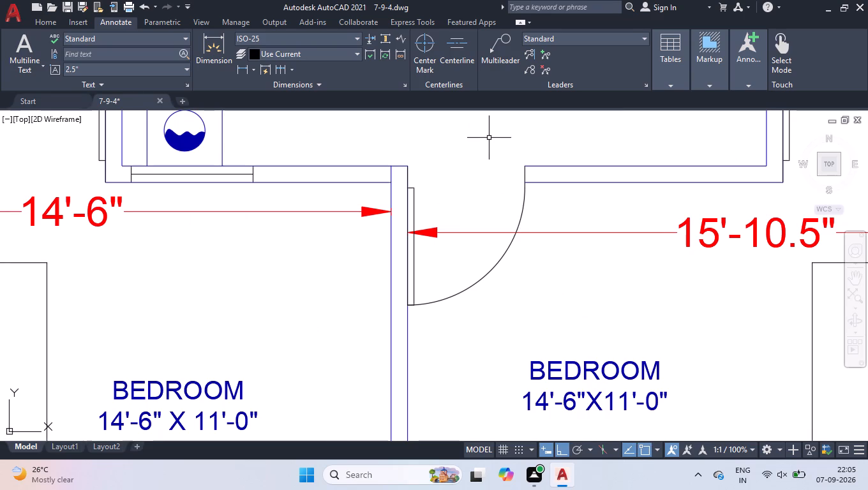
Draw two short end lines across the OPEN WASH-right bedroom wall, between the relocated door and the bath wall, to mark a window.
{"action": "scroll", "coordinate": [426, 207], "scroll_direction": "down", "scroll_amount": 1}
{"action": "scroll", "coordinate": [488, 191], "scroll_direction": "down", "scroll_amount": 1}
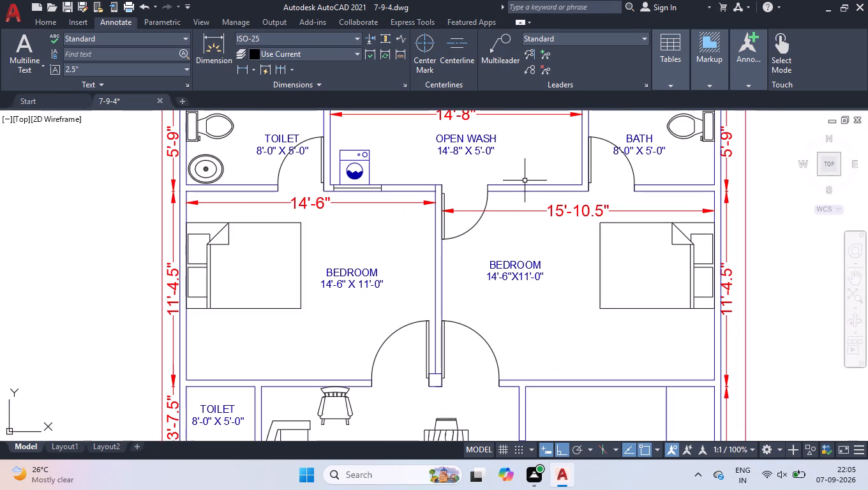
{"action": "key", "text": "l"}
{"action": "key", "text": "Return"}
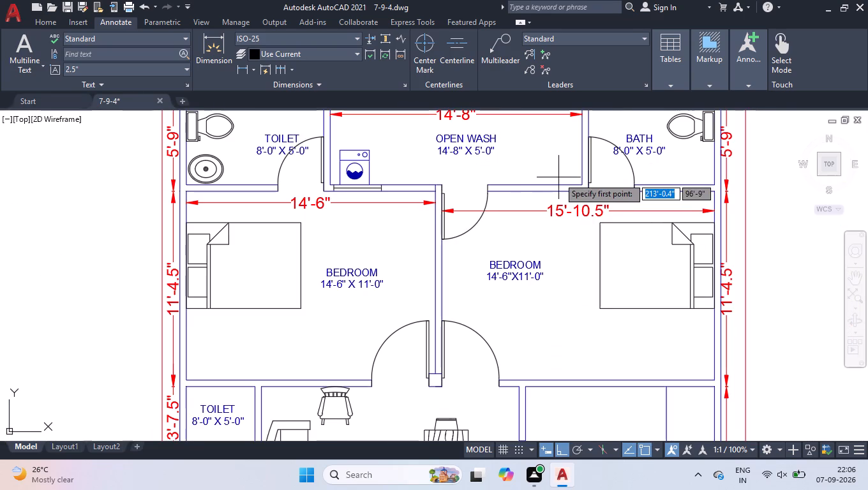
{"action": "scroll", "coordinate": [563, 178], "scroll_direction": "up", "scroll_amount": 1}
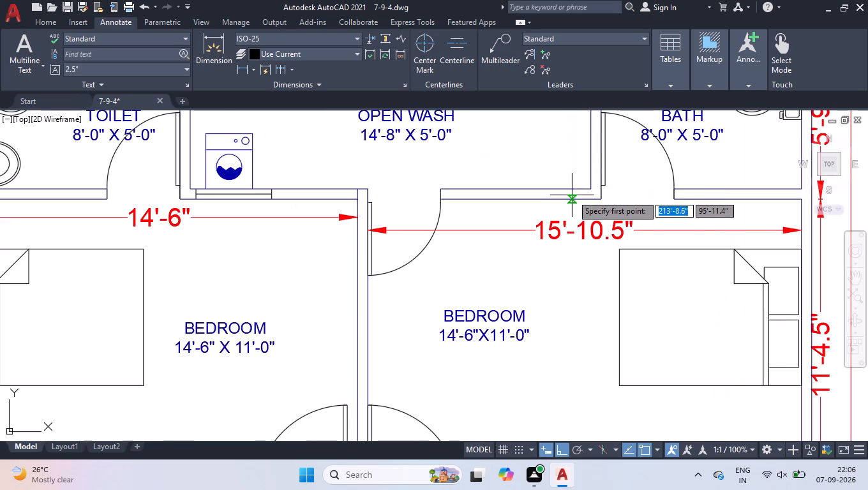
{"action": "left_click", "coordinate": [572, 189]}
{"action": "left_click", "coordinate": [574, 198]}
{"action": "scroll", "coordinate": [574, 198], "scroll_direction": "up", "scroll_amount": 3}
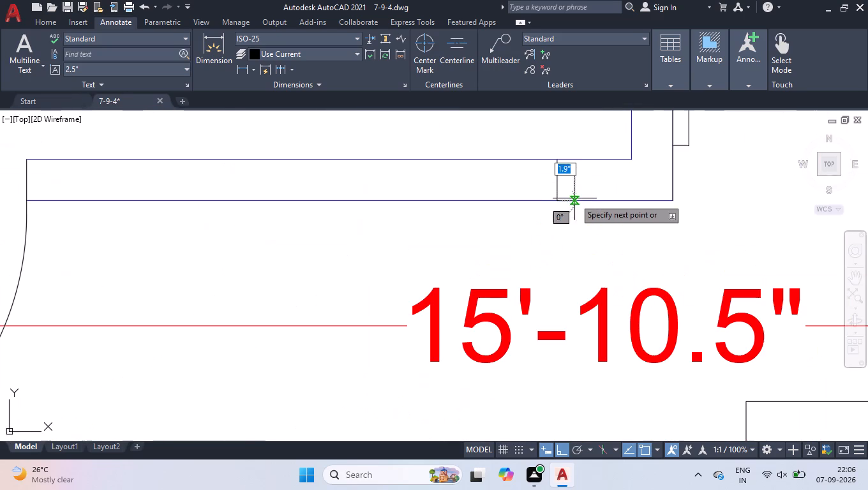
{"action": "key", "text": "space"}
{"action": "scroll", "coordinate": [541, 191], "scroll_direction": "down", "scroll_amount": 2}
{"action": "key", "text": "space"}
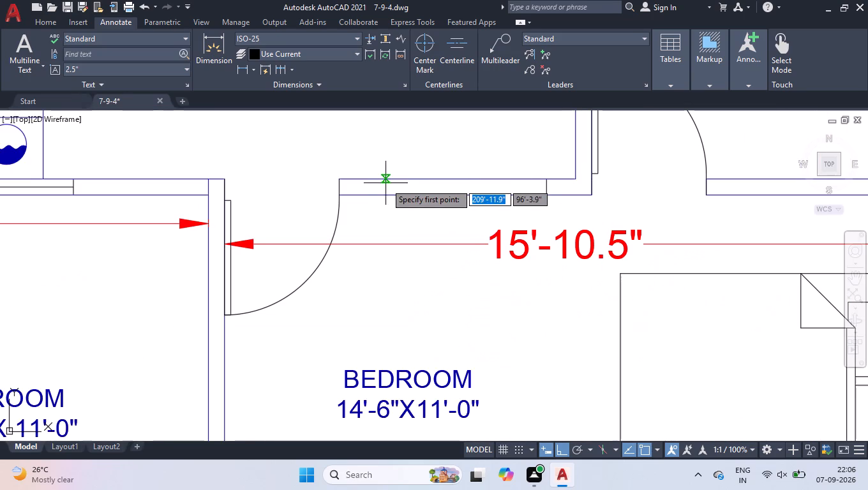
{"action": "left_click", "coordinate": [374, 184]}
{"action": "left_click", "coordinate": [375, 193]}
{"action": "key", "text": "space"}
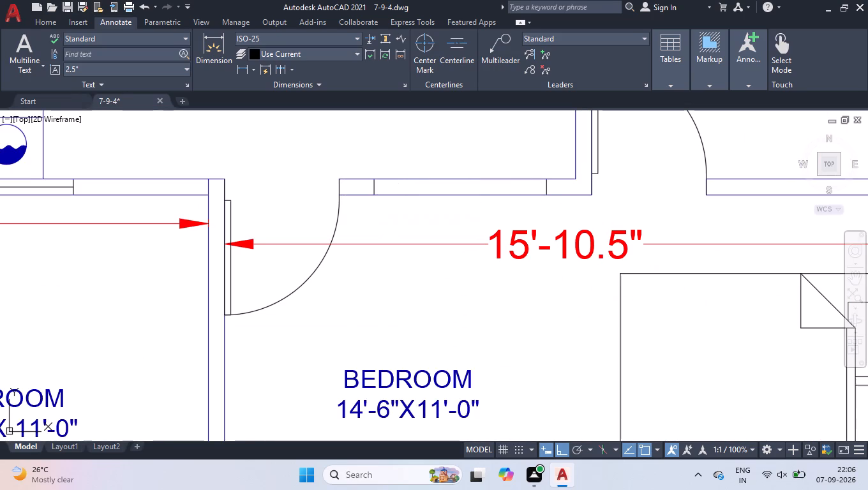
Draw the centre line between the midpoints of the end lines of the OPEN WASH-right bedroom window.
{"action": "key", "text": "space"}
{"action": "left_click", "coordinate": [377, 188]}
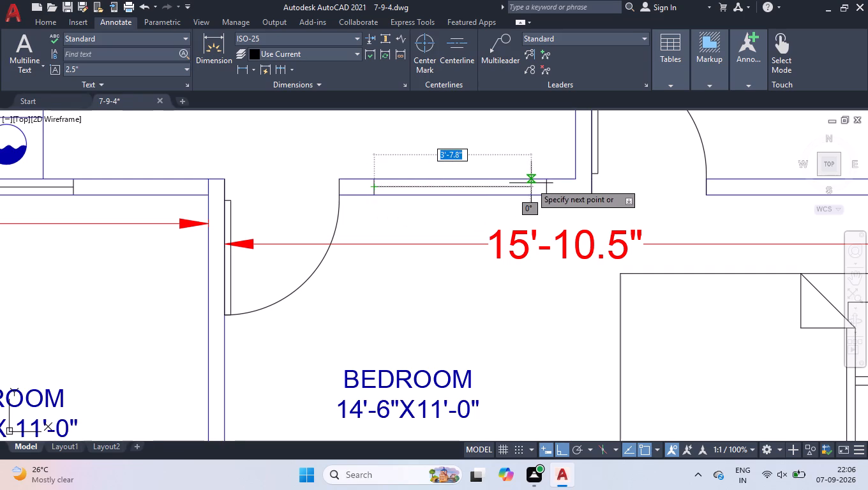
{"action": "left_click", "coordinate": [546, 186]}
{"action": "key", "text": "space"}
{"action": "scroll", "coordinate": [528, 202], "scroll_direction": "down", "scroll_amount": 2}
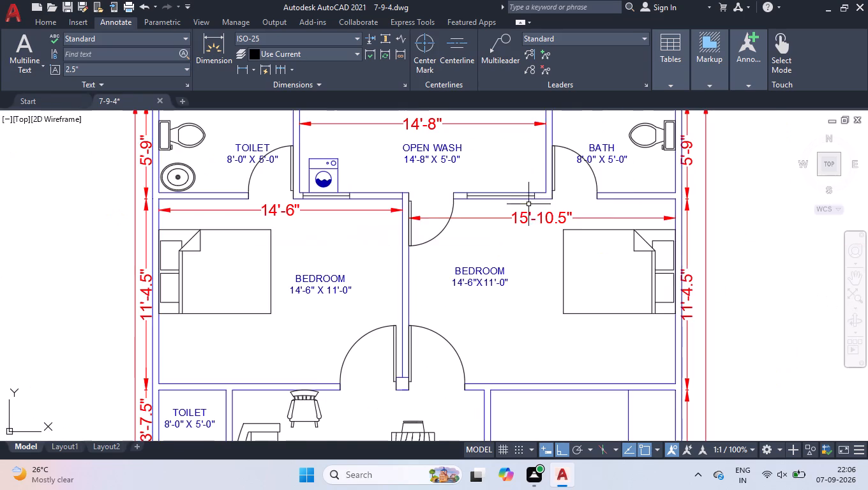
Draw two short end lines across the wall between OPEN WASH and BATH to mark a window.
{"action": "scroll", "coordinate": [543, 214], "scroll_direction": "down", "scroll_amount": 2}
{"action": "scroll", "coordinate": [546, 176], "scroll_direction": "up", "scroll_amount": 1}
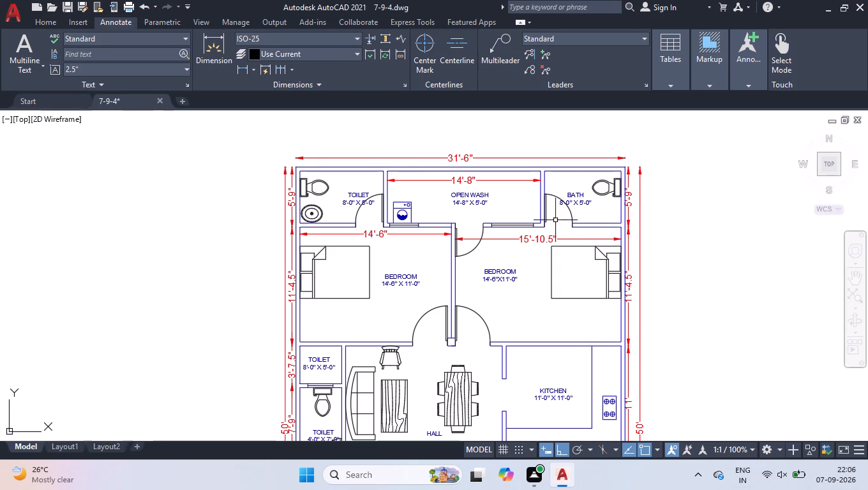
{"action": "scroll", "coordinate": [549, 223], "scroll_direction": "up", "scroll_amount": 1}
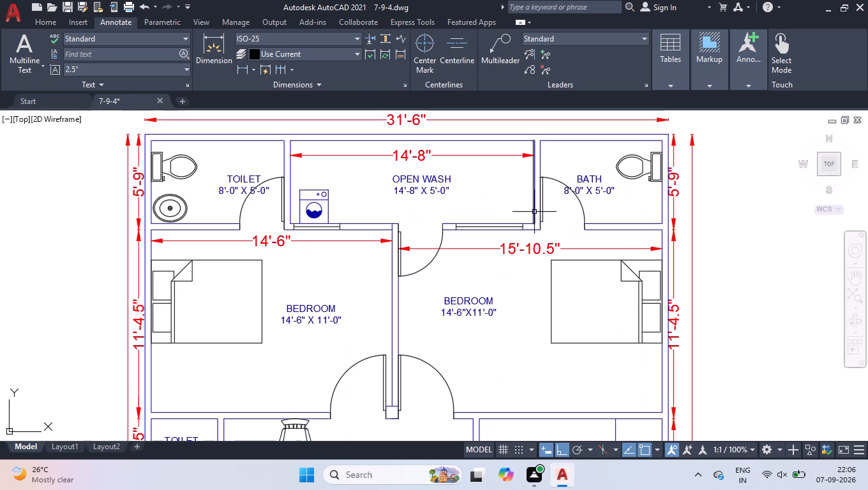
{"action": "scroll", "coordinate": [534, 211], "scroll_direction": "up", "scroll_amount": 1}
{"action": "scroll", "coordinate": [532, 181], "scroll_direction": "down", "scroll_amount": 2}
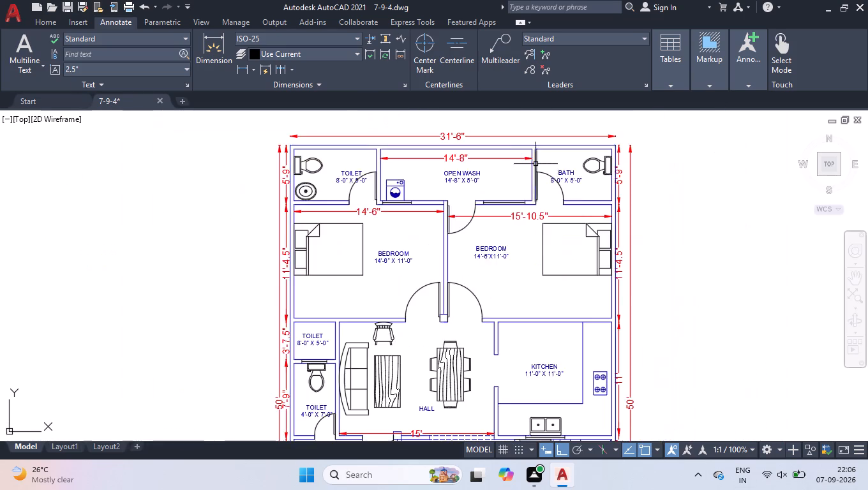
{"action": "scroll", "coordinate": [535, 163], "scroll_direction": "up", "scroll_amount": 2}
{"action": "key", "text": "space"}
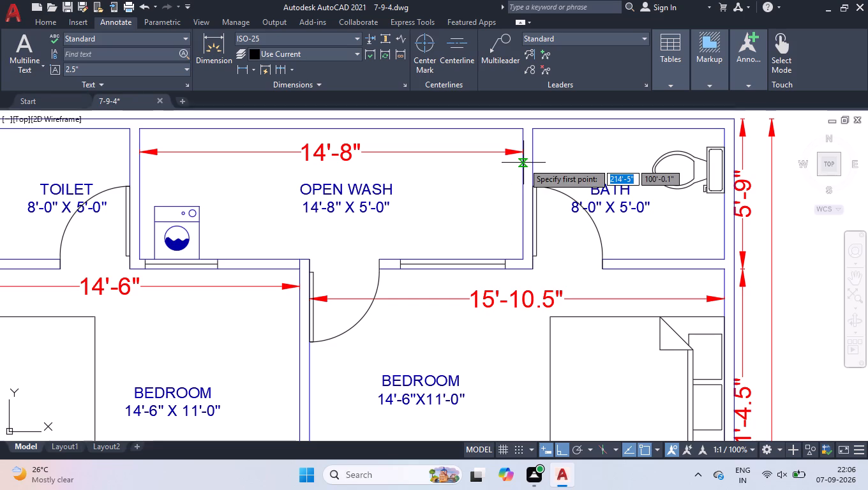
{"action": "left_click", "coordinate": [523, 163]}
{"action": "left_click", "coordinate": [532, 161]}
{"action": "key", "text": "space"}
{"action": "scroll", "coordinate": [535, 167], "scroll_direction": "up", "scroll_amount": 3}
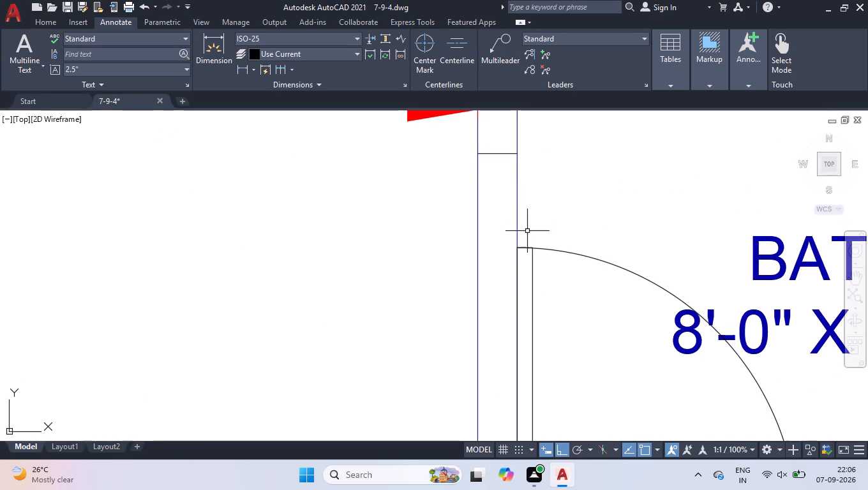
{"action": "key", "text": "space"}
{"action": "scroll", "coordinate": [509, 302], "scroll_direction": "down", "scroll_amount": 4}
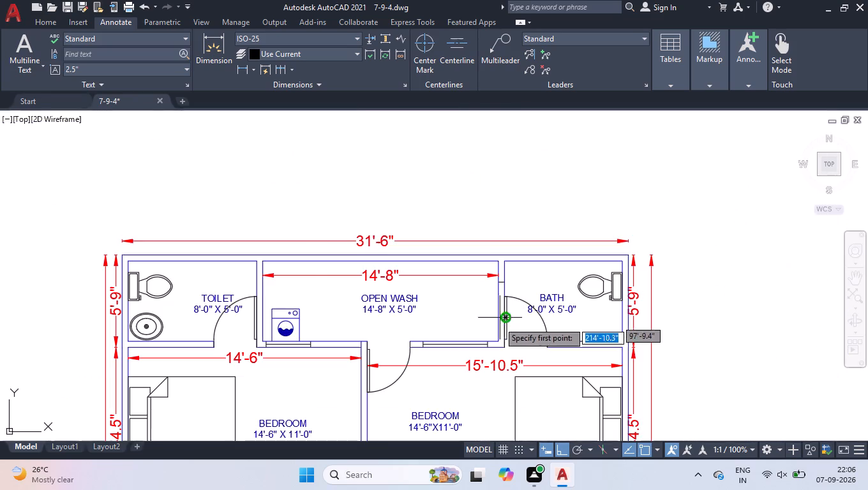
{"action": "scroll", "coordinate": [496, 329], "scroll_direction": "up", "scroll_amount": 3}
{"action": "left_click", "coordinate": [497, 316]}
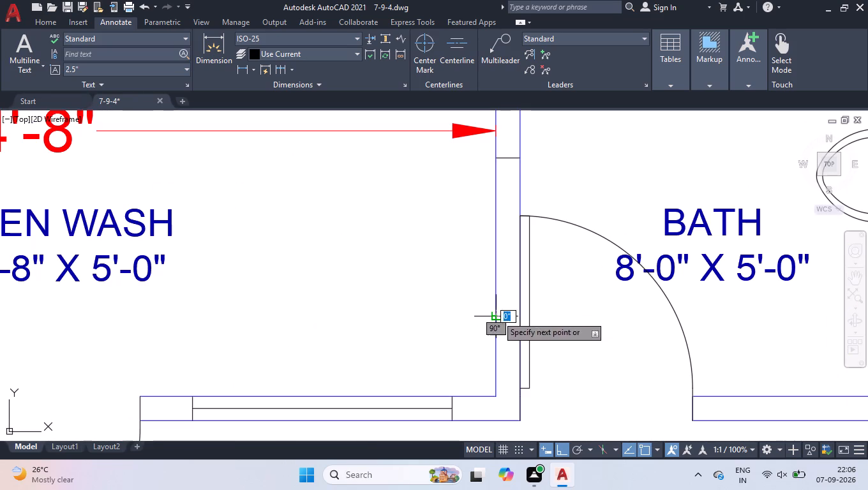
{"action": "left_click", "coordinate": [518, 315]}
{"action": "key", "text": "space"}
Draw the centre line between the midpoints of the end lines of the OPEN WASH-BATH window.
{"action": "key", "text": "space"}
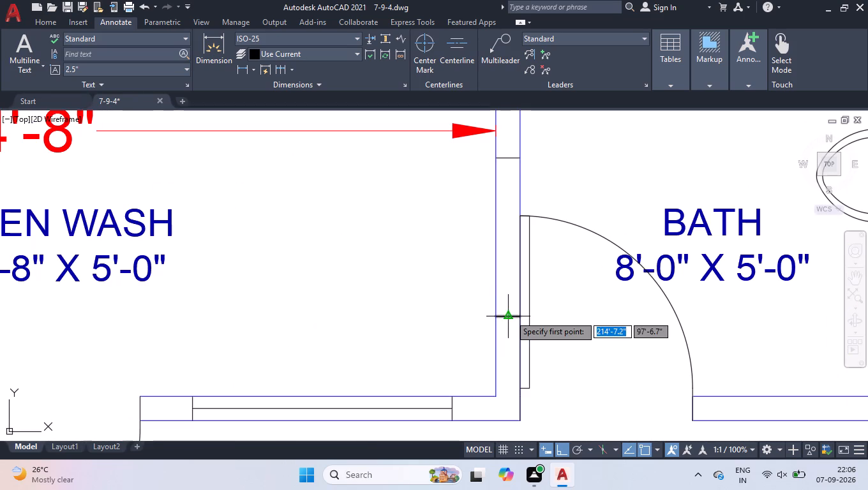
{"action": "left_click_drag", "start_coordinate": [510, 315], "coordinate": [507, 257]}
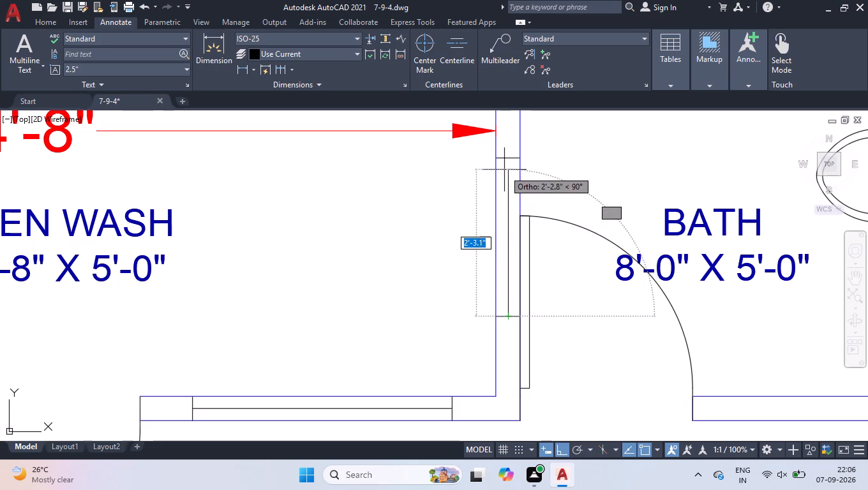
{"action": "left_click", "coordinate": [508, 158]}
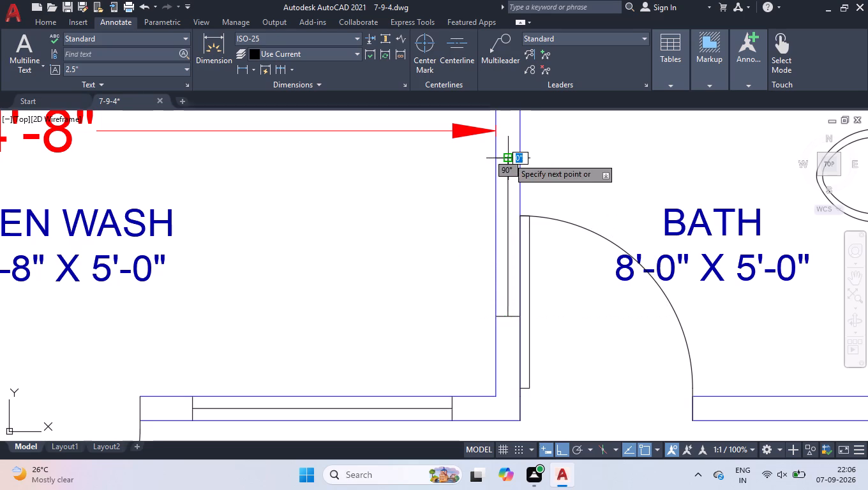
{"action": "key", "text": "space"}
Draw two short end lines across the wall between DRG./HALL and PORCH to mark a window beside the stairs.
{"action": "scroll", "coordinate": [518, 197], "scroll_direction": "down", "scroll_amount": 3}
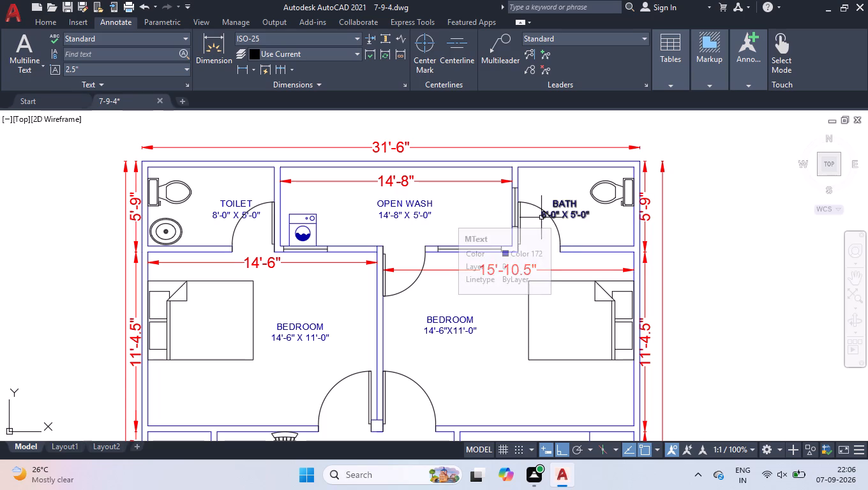
{"action": "scroll", "coordinate": [550, 212], "scroll_direction": "down", "scroll_amount": 3}
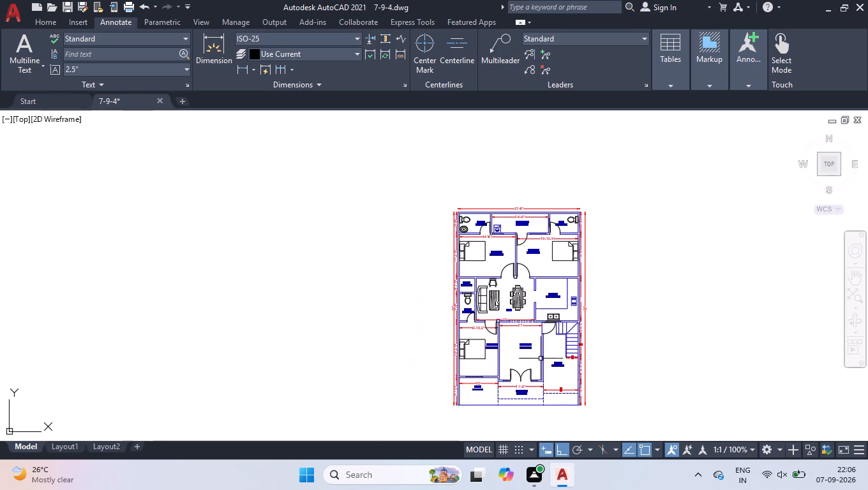
{"action": "scroll", "coordinate": [539, 402], "scroll_direction": "up", "scroll_amount": 1}
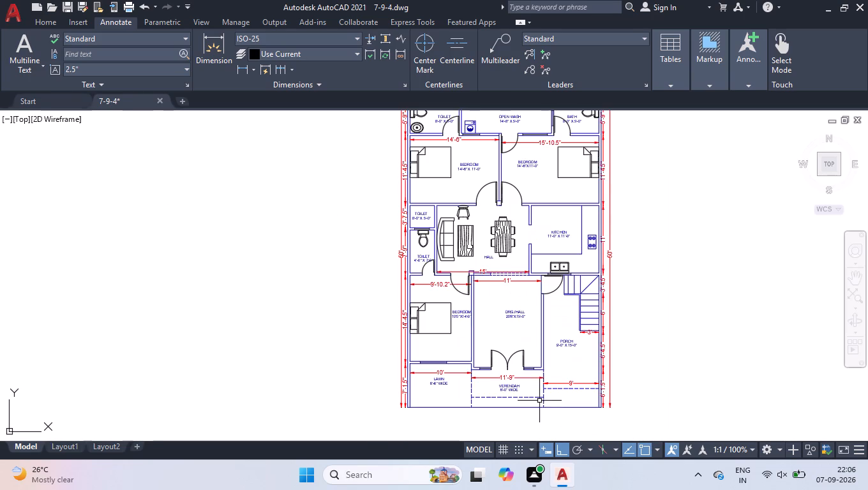
{"action": "scroll", "coordinate": [542, 349], "scroll_direction": "up", "scroll_amount": 3}
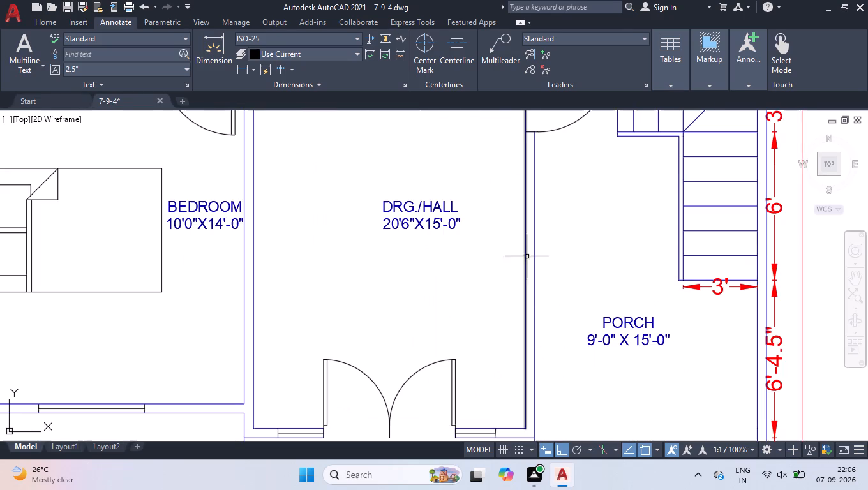
{"action": "key", "text": "space"}
{"action": "left_click", "coordinate": [526, 213]}
{"action": "left_click", "coordinate": [539, 216]}
{"action": "key", "text": "space"}
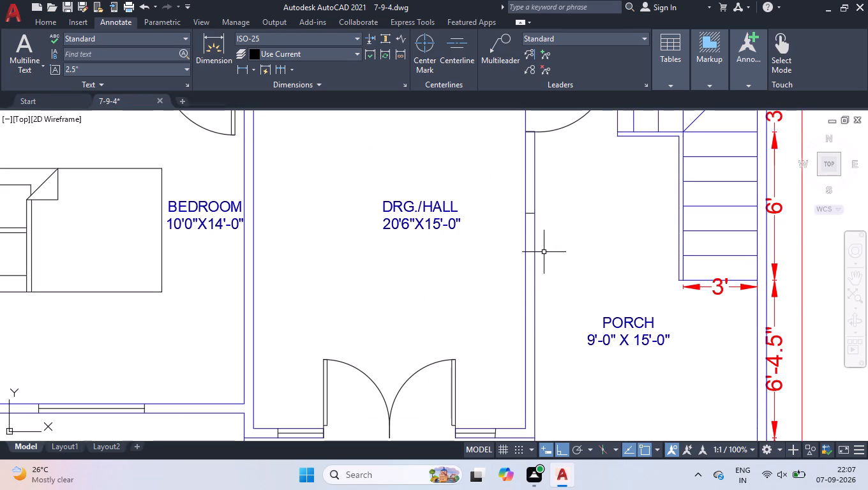
{"action": "key", "text": "space"}
{"action": "left_click", "coordinate": [530, 301]}
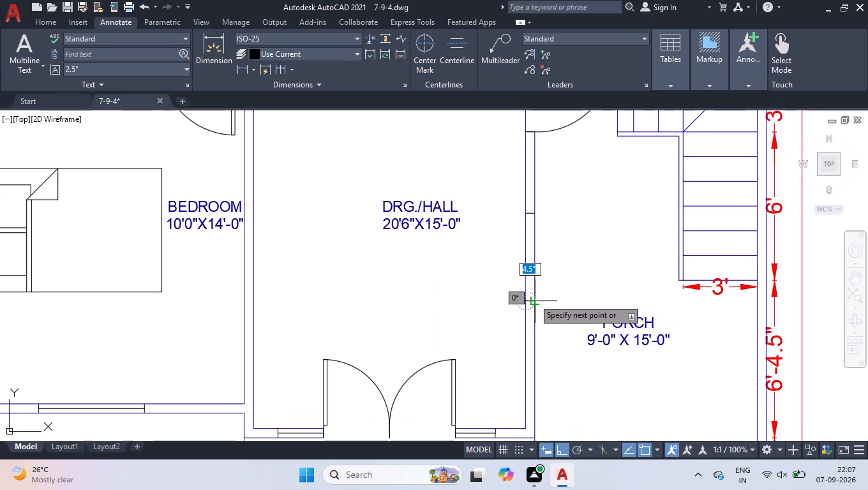
{"action": "left_click", "coordinate": [534, 297]}
{"action": "key", "text": "space"}
{"action": "scroll", "coordinate": [528, 280], "scroll_direction": "up", "scroll_amount": 1}
Draw the centre line, about 3'-7" long, between the midpoints of the DRG./HALL-PORCH window's end lines.
{"action": "key", "text": "space"}
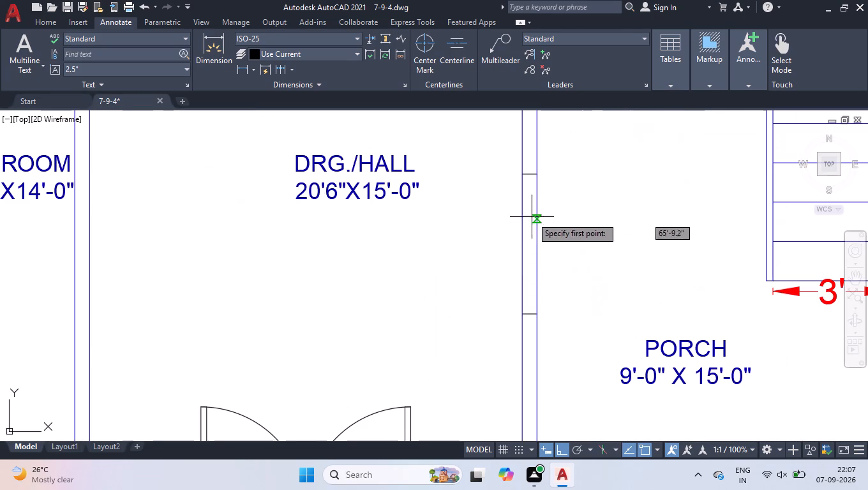
{"action": "left_click", "coordinate": [529, 174]}
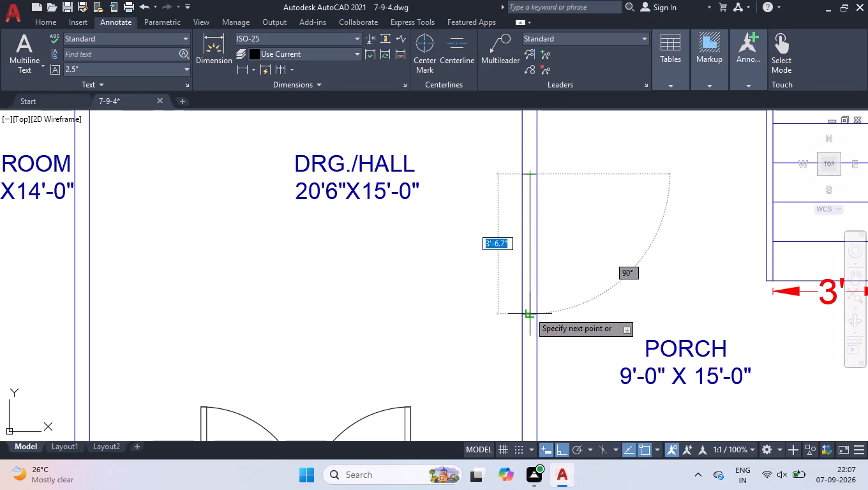
{"action": "left_click", "coordinate": [529, 313]}
{"action": "key", "text": "space"}
{"action": "key", "text": "space"}
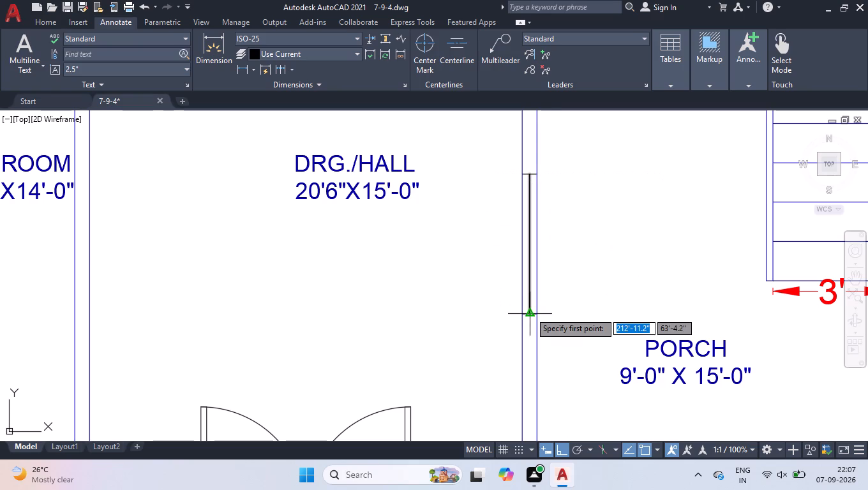
{"action": "key", "text": "space"}
{"action": "key", "text": "space"}
{"action": "scroll", "coordinate": [532, 308], "scroll_direction": "down", "scroll_amount": 3}
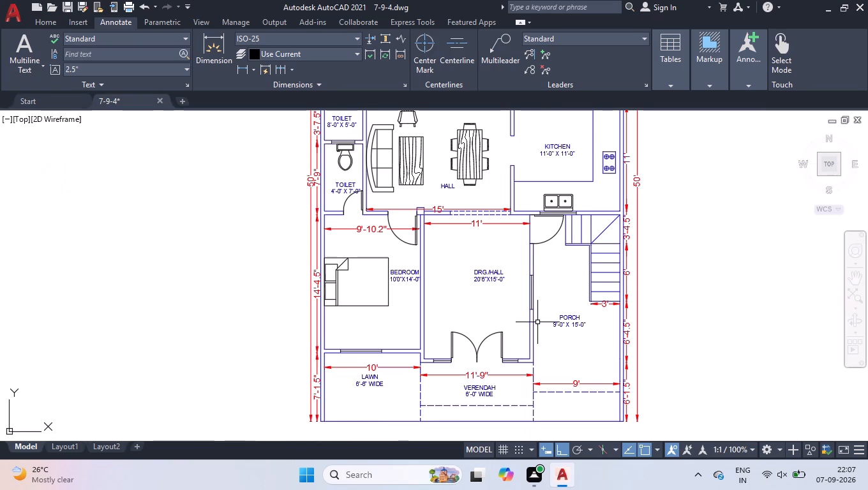
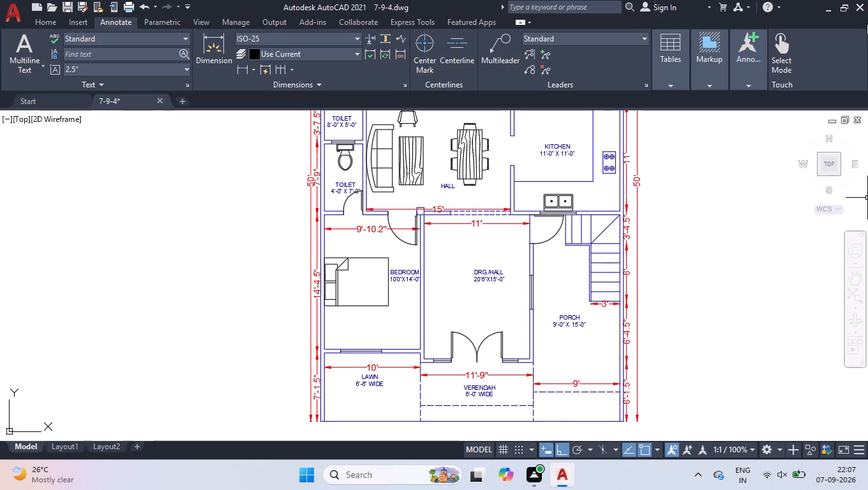
Delete the existing viewport from Layout1.
{"action": "scroll", "coordinate": [554, 288], "scroll_direction": "down", "scroll_amount": 1}
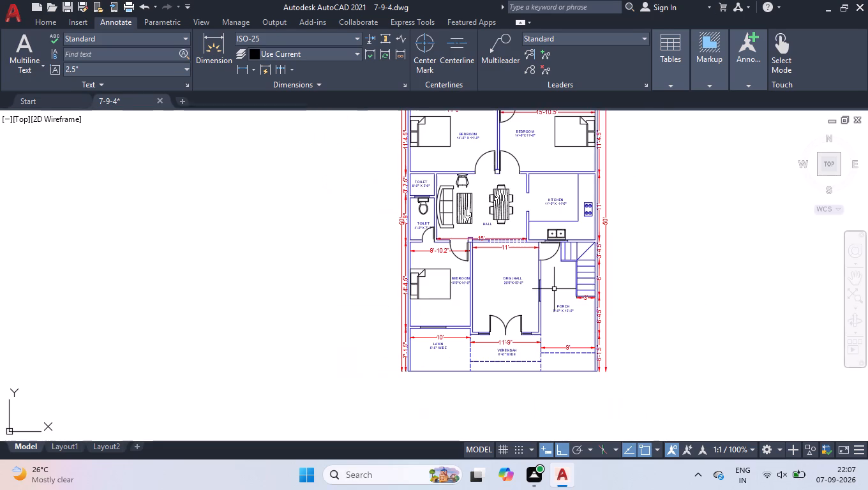
{"action": "left_click", "coordinate": [66, 450]}
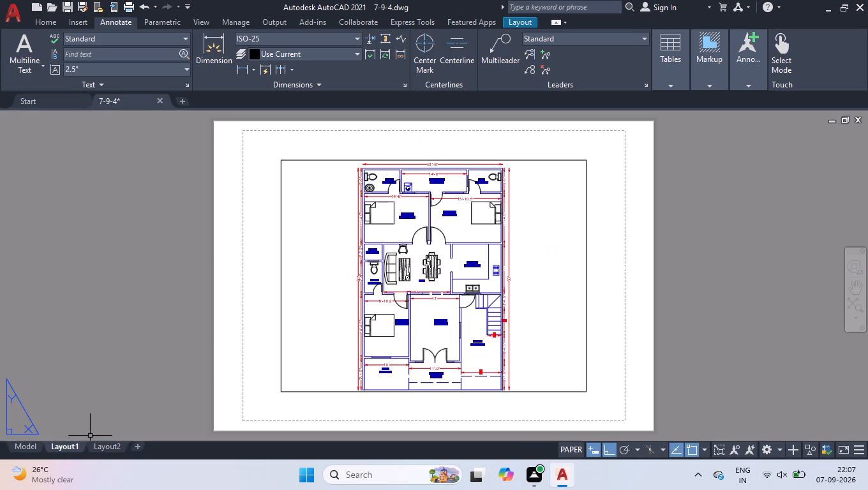
{"action": "left_click", "coordinate": [604, 151]}
{"action": "left_click", "coordinate": [546, 197]}
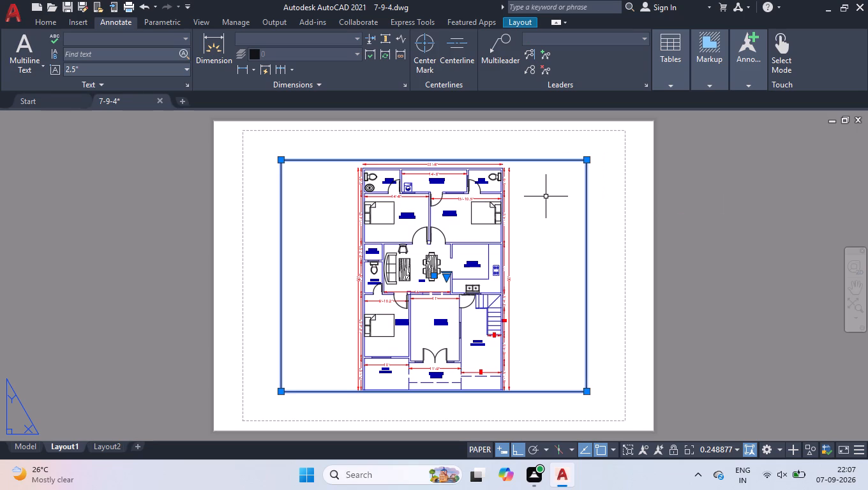
{"action": "key", "text": "Delete"}
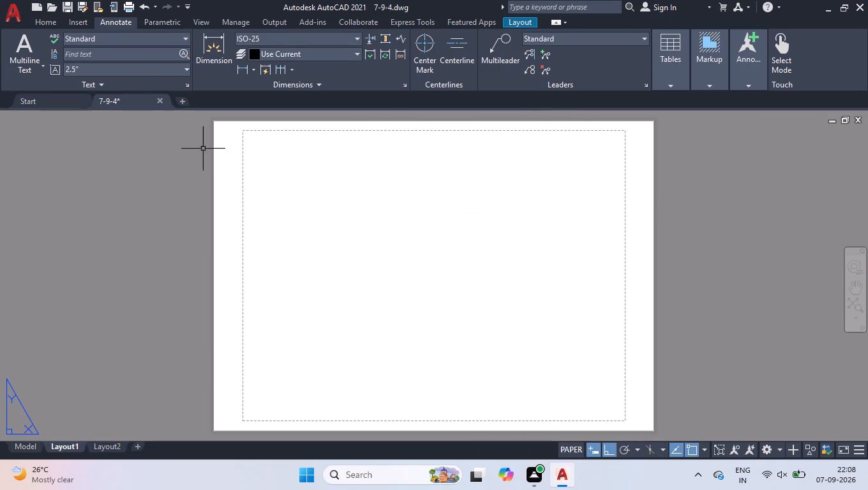
Modify Layout1's page setup to use the DWG To PDF.pc3 plotter and ISO full bleed A3 (420.00 x 297.00 MM) paper.
{"action": "right_click", "coordinate": [60, 445]}
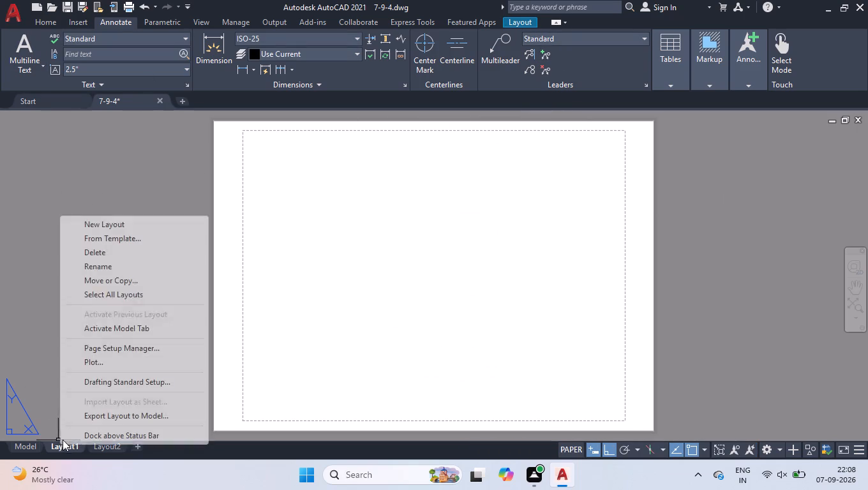
{"action": "left_click", "coordinate": [105, 344]}
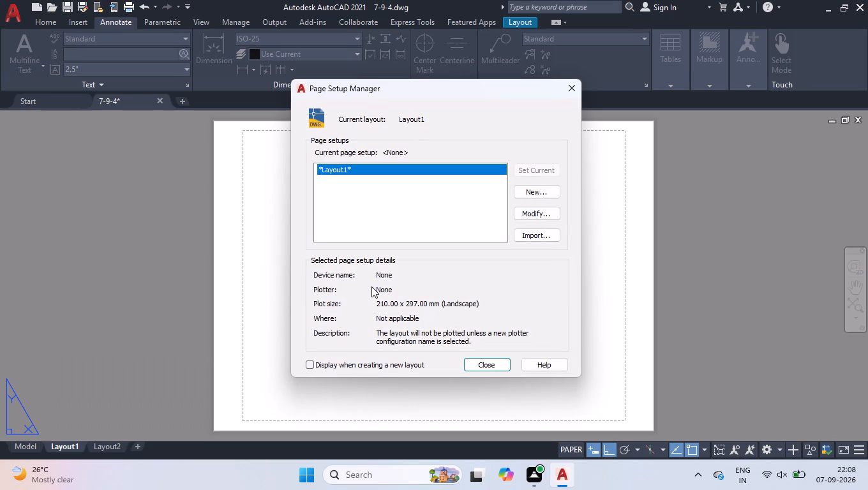
{"action": "left_click", "coordinate": [555, 217]}
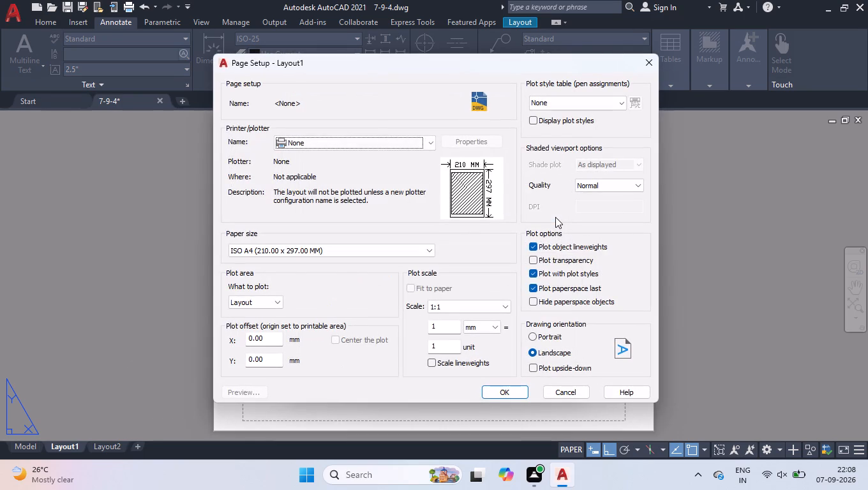
{"action": "left_click", "coordinate": [341, 142]}
{"action": "left_click", "coordinate": [378, 308]}
{"action": "left_click", "coordinate": [371, 259]}
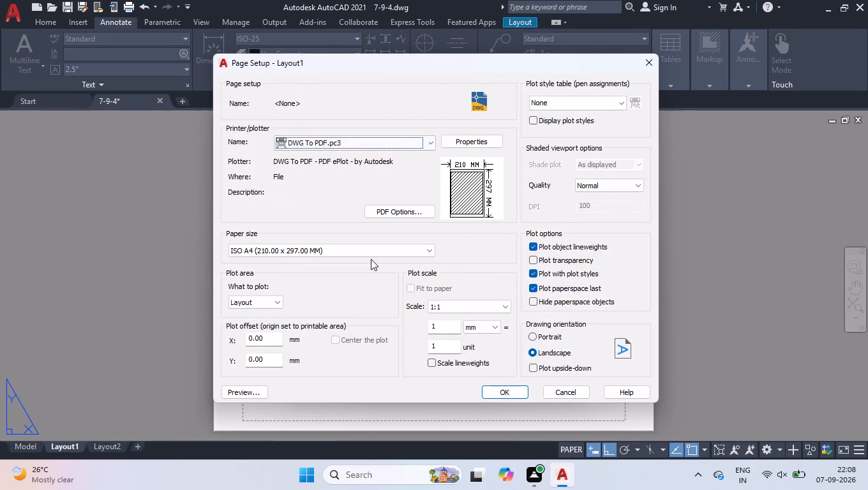
{"action": "left_click", "coordinate": [370, 255]}
{"action": "scroll", "coordinate": [375, 241], "scroll_direction": "up", "scroll_amount": 12}
{"action": "scroll", "coordinate": [317, 145], "scroll_direction": "up", "scroll_amount": 3}
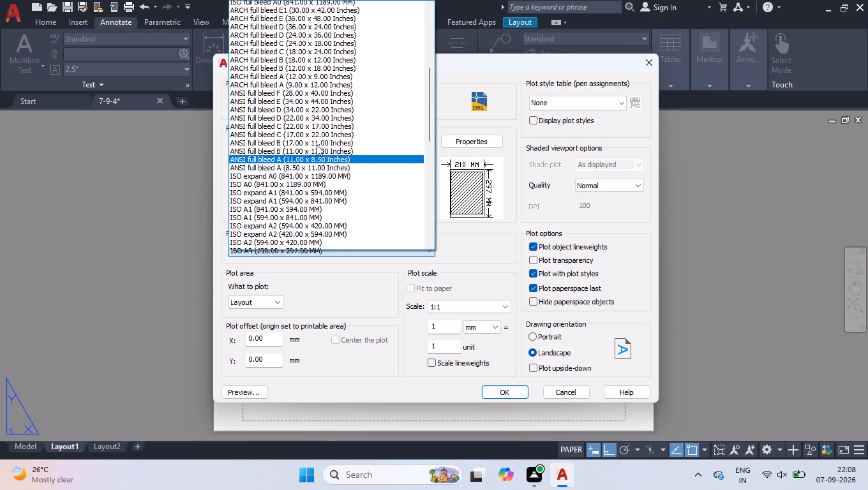
{"action": "scroll", "coordinate": [317, 140], "scroll_direction": "up", "scroll_amount": 1}
{"action": "left_click", "coordinate": [327, 38]}
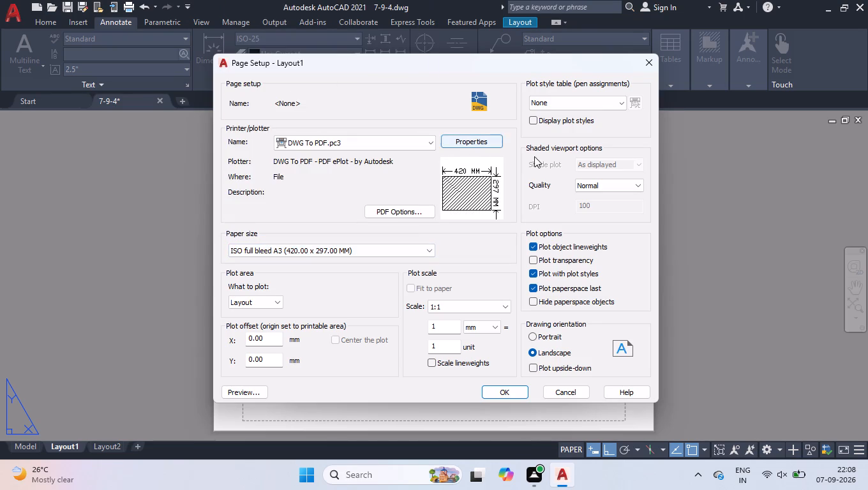
Set the shaded viewport quality to Maximum and accept the Layout1 page setup.
{"action": "left_click", "coordinate": [588, 186]}
{"action": "left_click", "coordinate": [577, 225]}
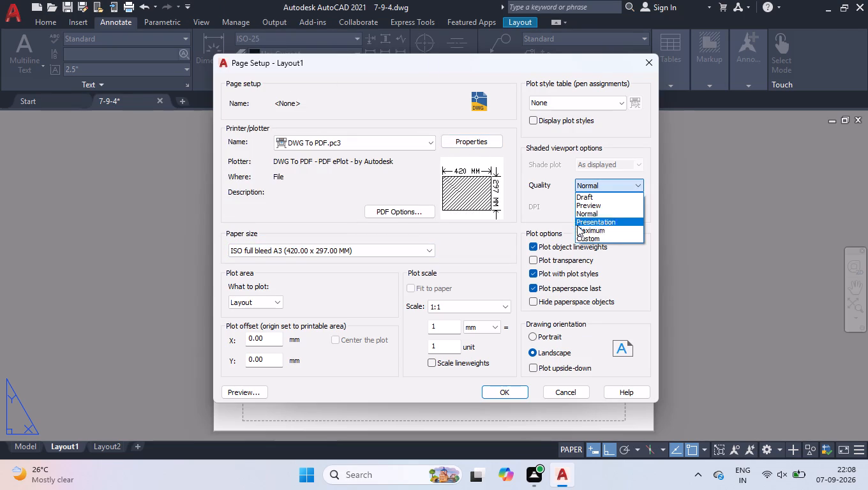
{"action": "left_click", "coordinate": [603, 188]}
{"action": "left_click", "coordinate": [608, 234]}
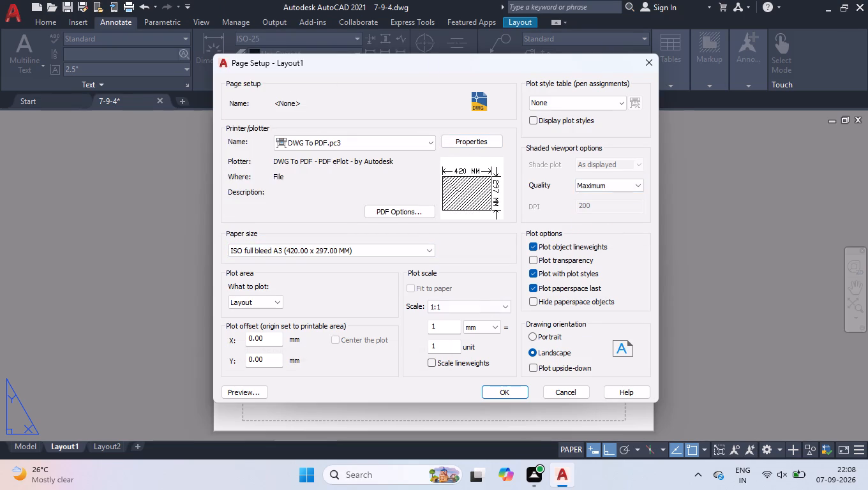
{"action": "left_click", "coordinate": [488, 392]}
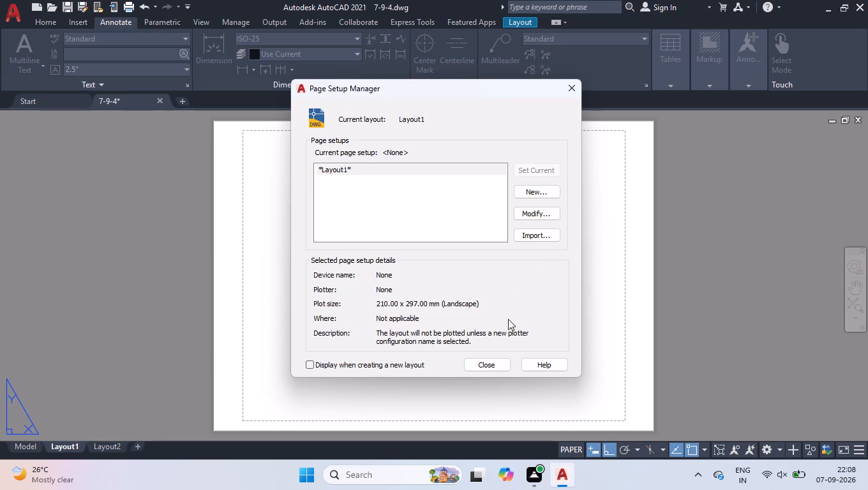
{"action": "left_click", "coordinate": [491, 367]}
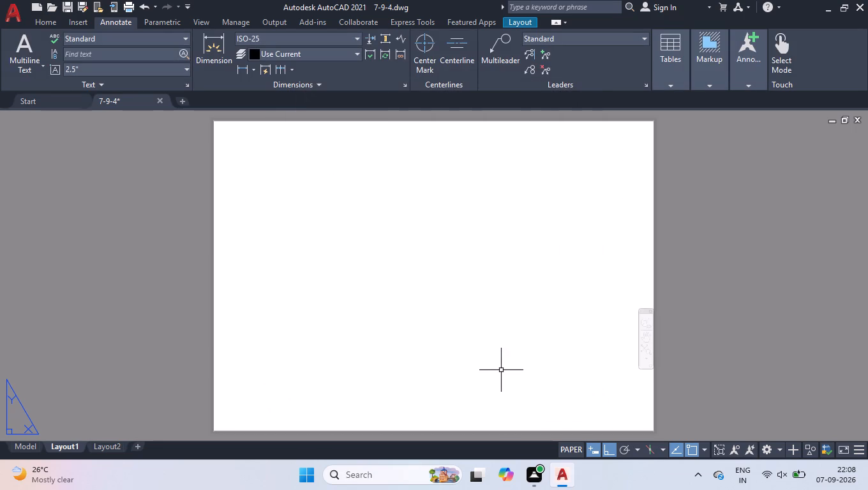
Create a viewport on Layout1 from corner 0,0 to corner 420,297, filling the A3 sheet.
{"action": "type", "text": "MV"}
{"action": "key", "text": "Return"}
{"action": "type", "text": "0,0"}
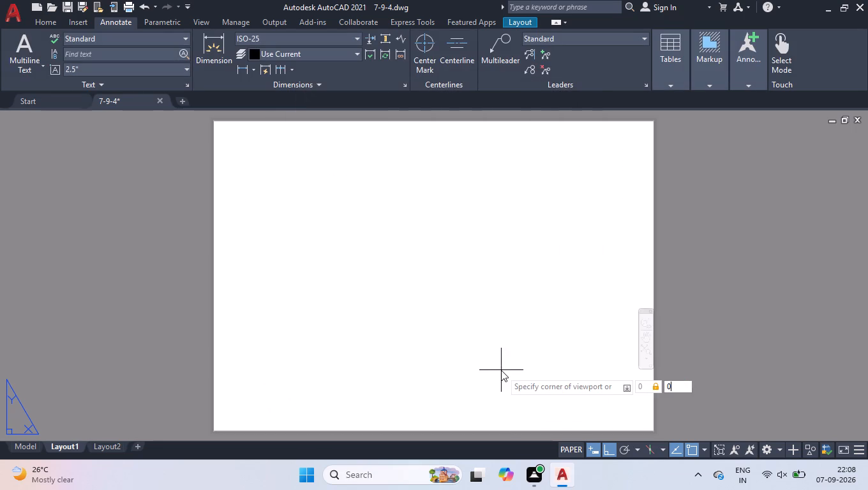
{"action": "key", "text": "Return"}
{"action": "type", "text": "420,297"}
{"action": "key", "text": "Return"}
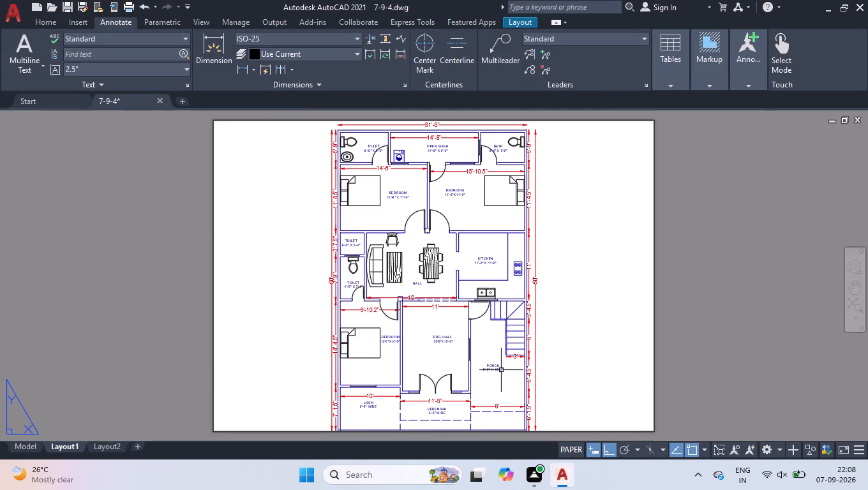
Return to the floor plan in model space.
{"action": "left_click", "coordinate": [19, 446]}
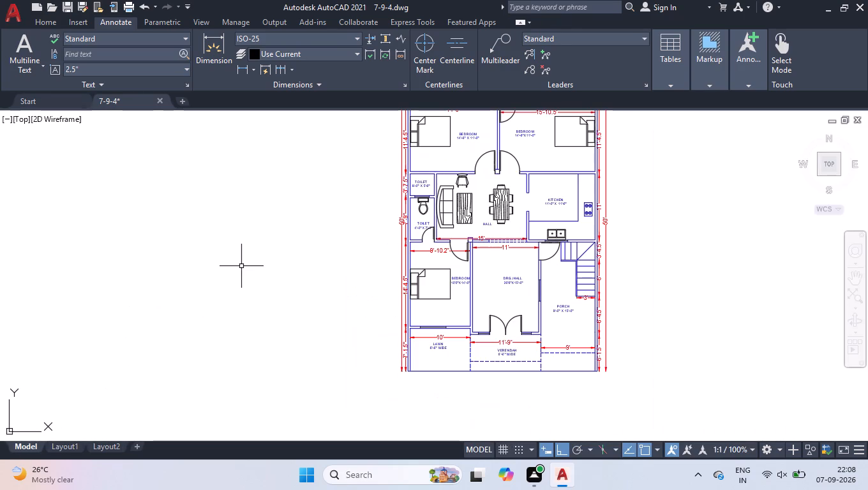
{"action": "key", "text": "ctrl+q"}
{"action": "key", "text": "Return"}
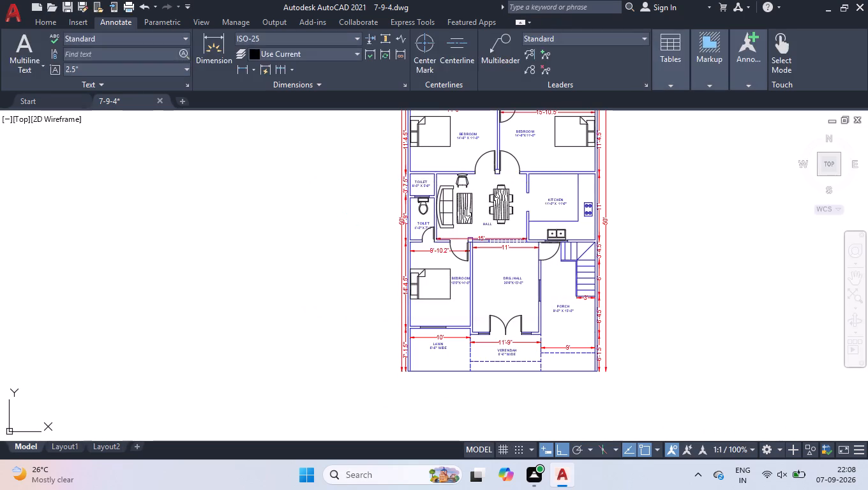
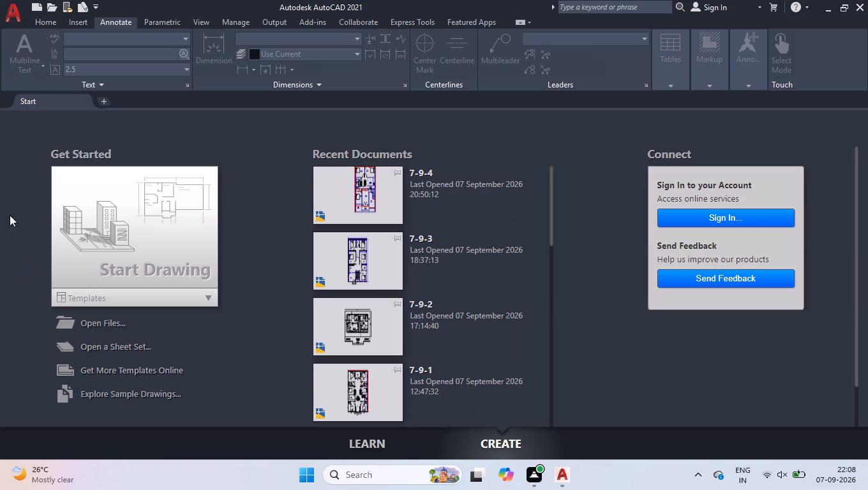
Reopen the 7-9-4 floor plan drawing from the recent documents.
{"action": "left_click", "coordinate": [323, 184]}
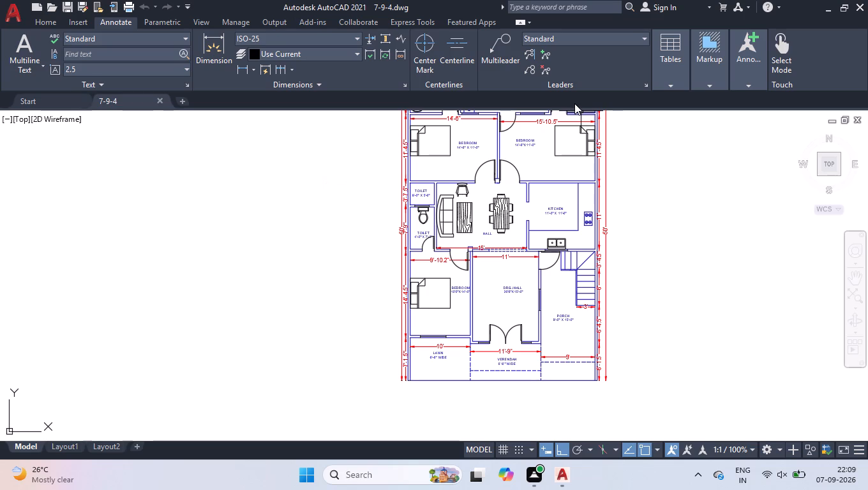
{"action": "left_click", "coordinate": [574, 103]}
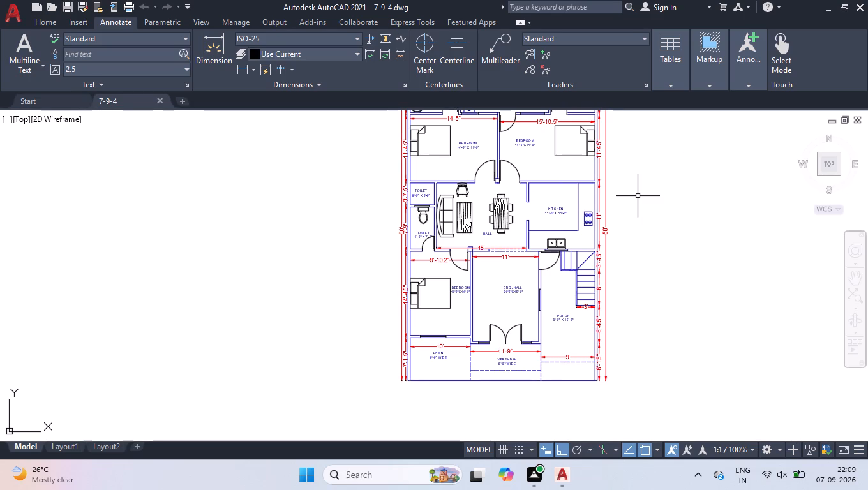
Query the drawing's log file location with the LOGFILENAME system variable.
{"action": "type", "text": "LOGFILE"}
{"action": "key", "text": "Return"}
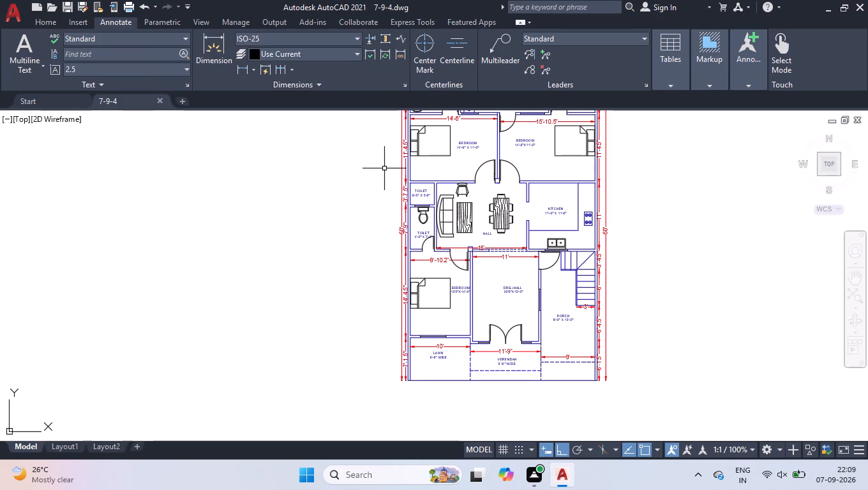
{"action": "key", "text": "space"}
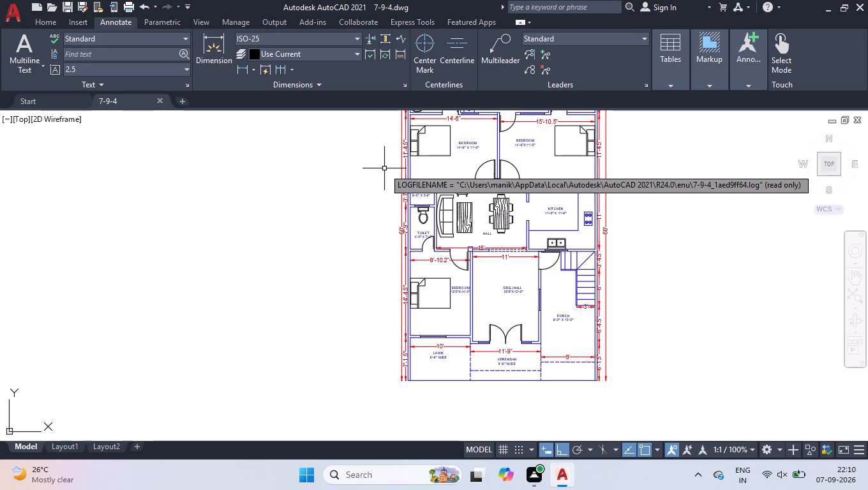
{"action": "key", "text": "space"}
{"action": "key", "text": "space"}
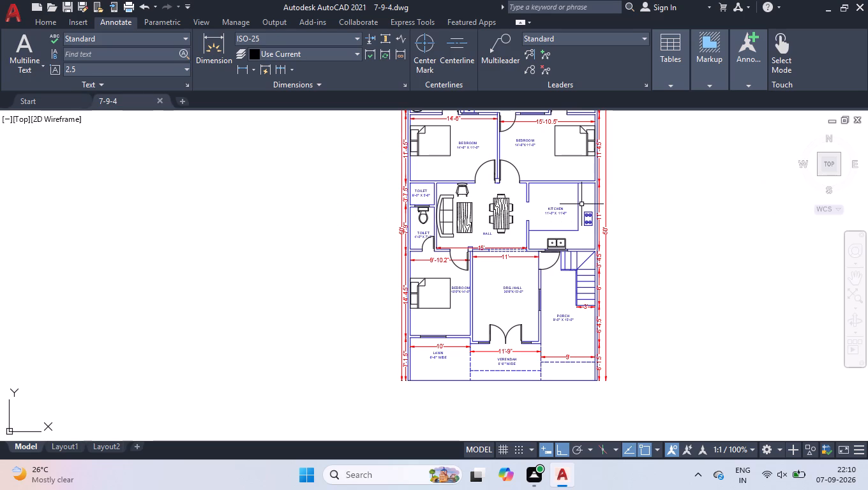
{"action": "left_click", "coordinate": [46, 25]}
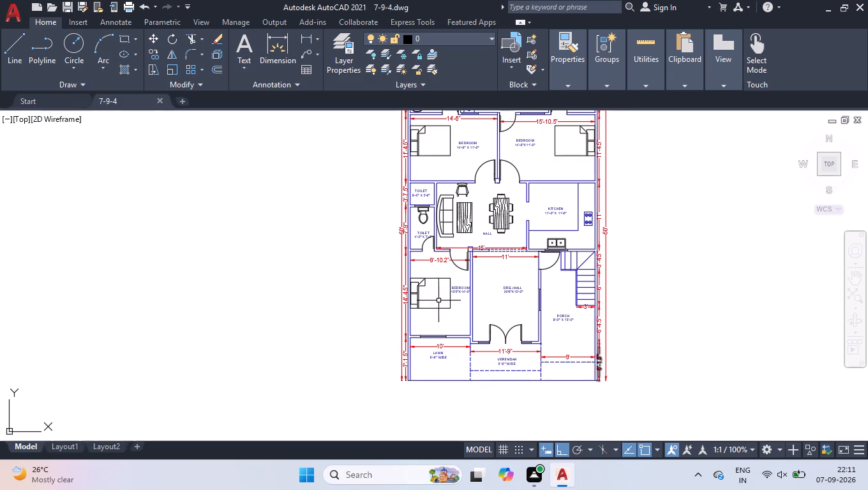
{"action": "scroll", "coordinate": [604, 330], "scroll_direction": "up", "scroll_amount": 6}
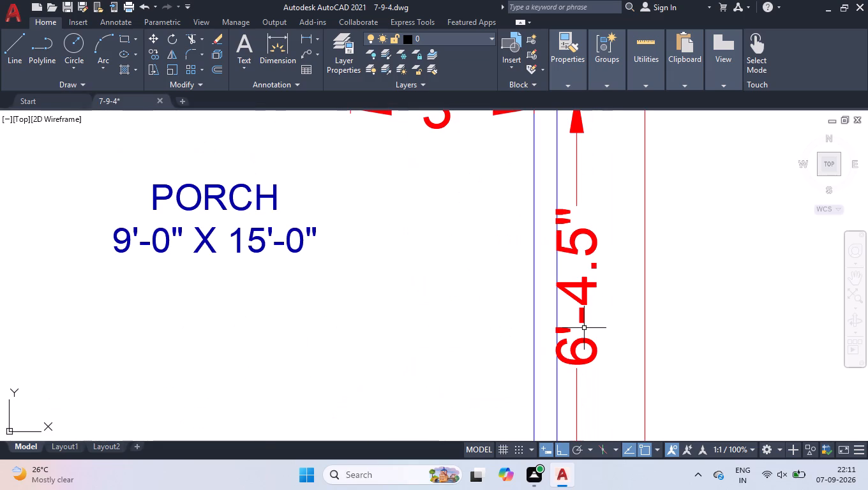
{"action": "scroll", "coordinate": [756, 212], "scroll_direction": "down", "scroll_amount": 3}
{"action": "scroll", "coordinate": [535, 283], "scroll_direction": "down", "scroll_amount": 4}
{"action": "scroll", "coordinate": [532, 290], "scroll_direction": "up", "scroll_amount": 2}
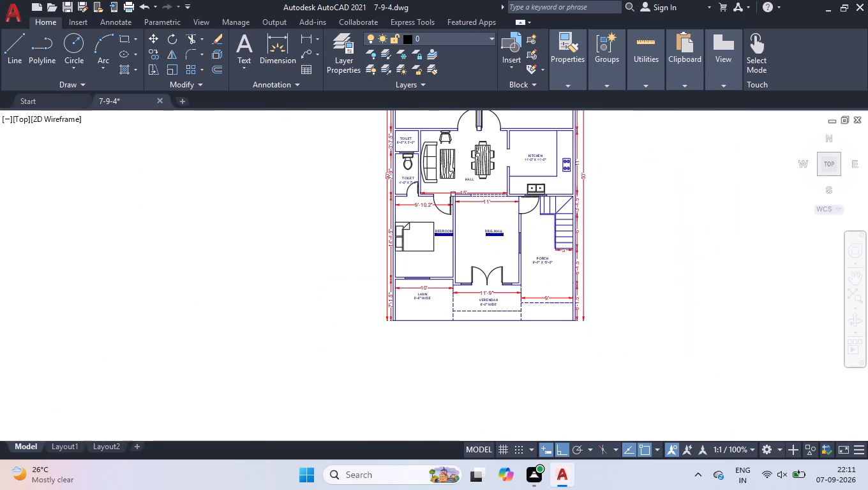